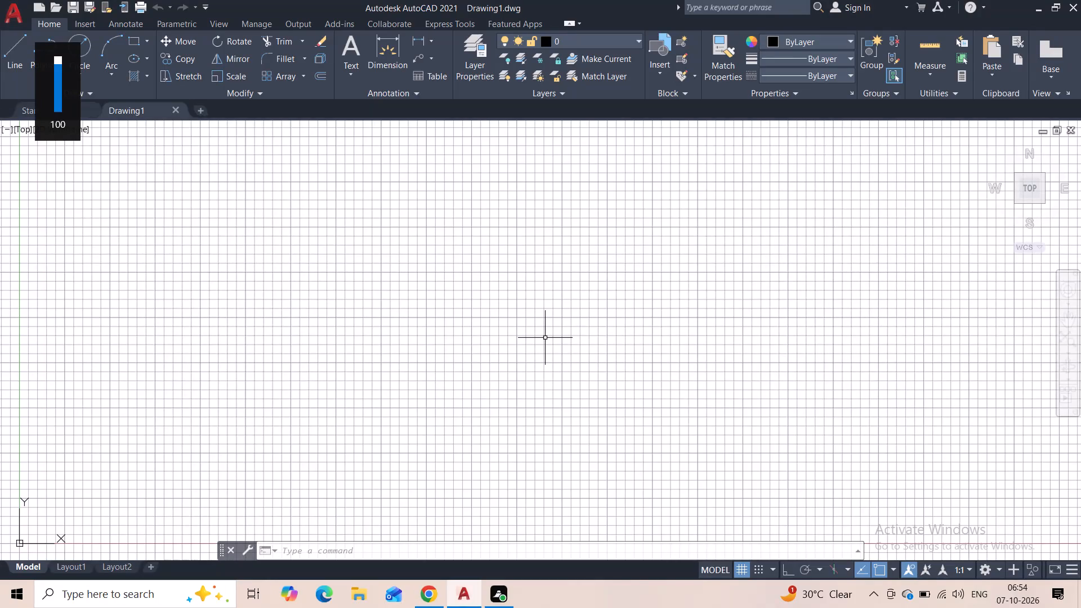
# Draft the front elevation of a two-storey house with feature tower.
# Set the model space limits to 0,0 and 297,210, and fit the whole drawing area in view.
pyautogui.write('li')
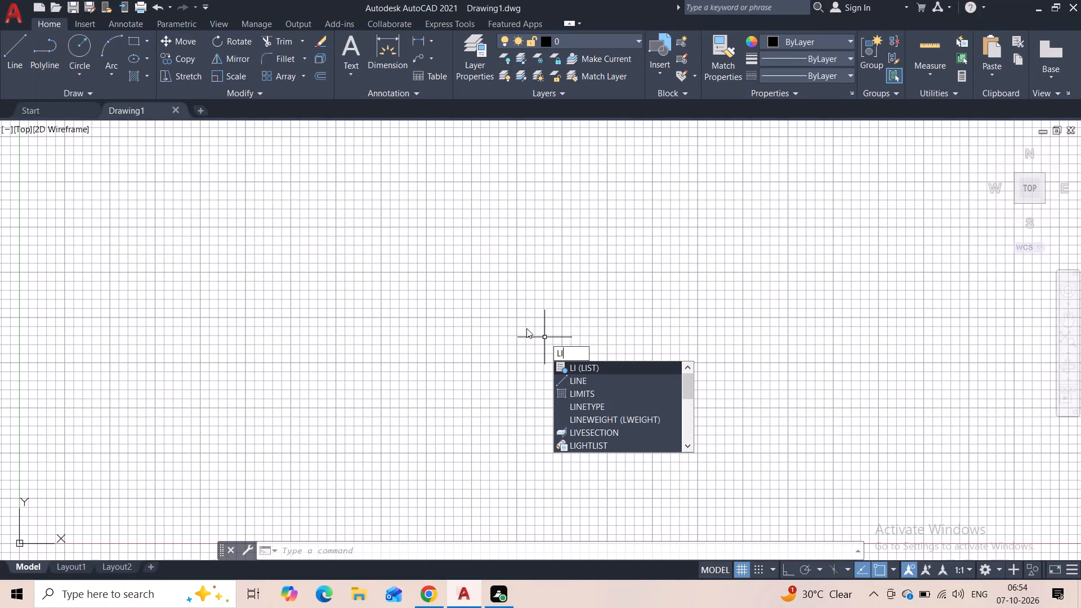
pyautogui.click(580, 392)
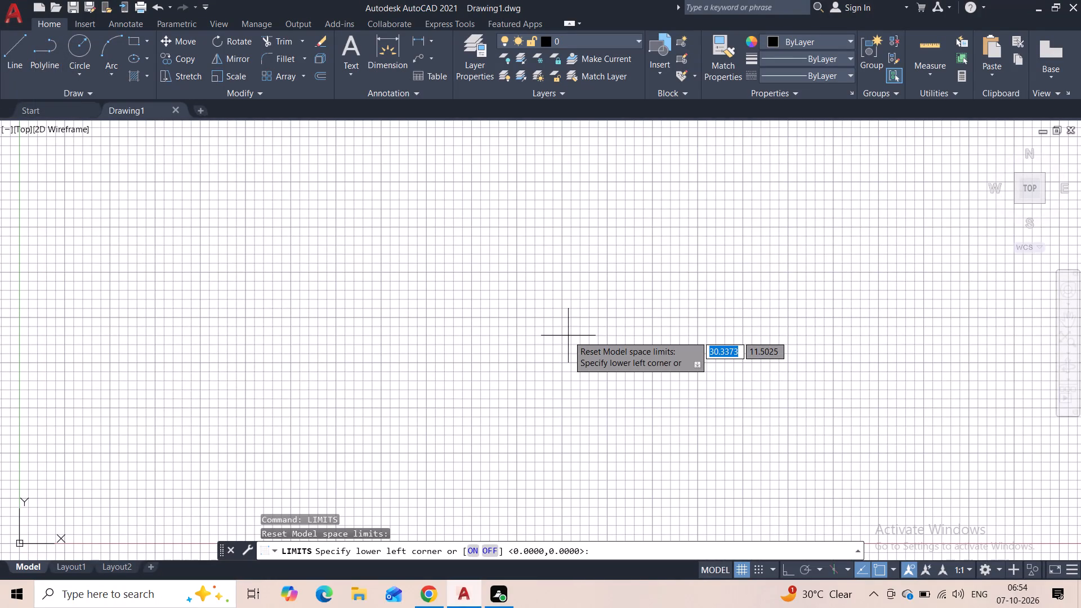
pyautogui.press('0')
pyautogui.write(',0')
pyautogui.press('Return')
pyautogui.write('297')
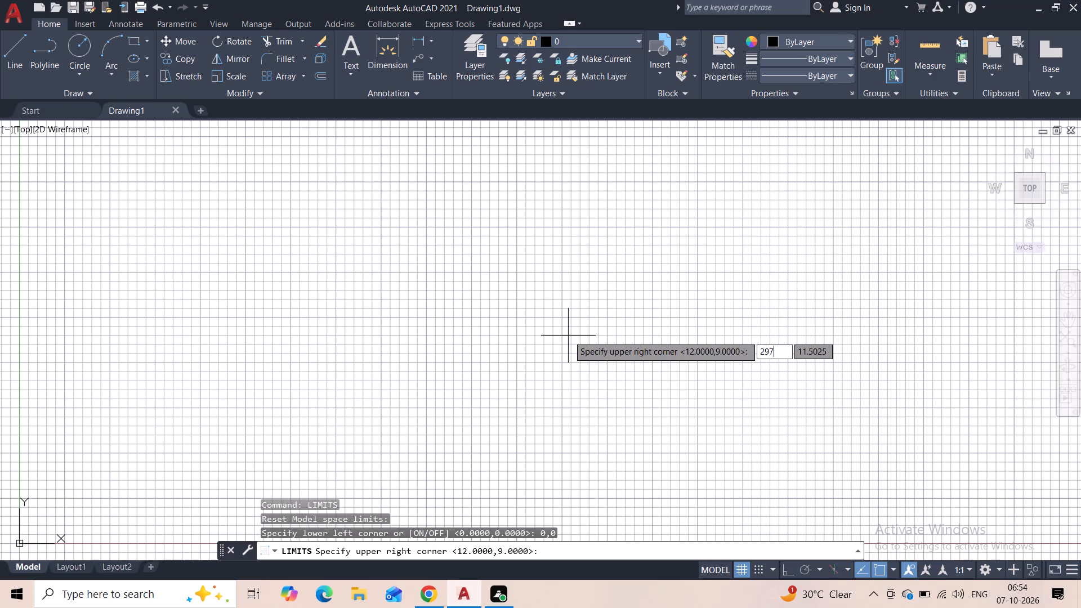
pyautogui.write(',210')
pyautogui.press('Return')
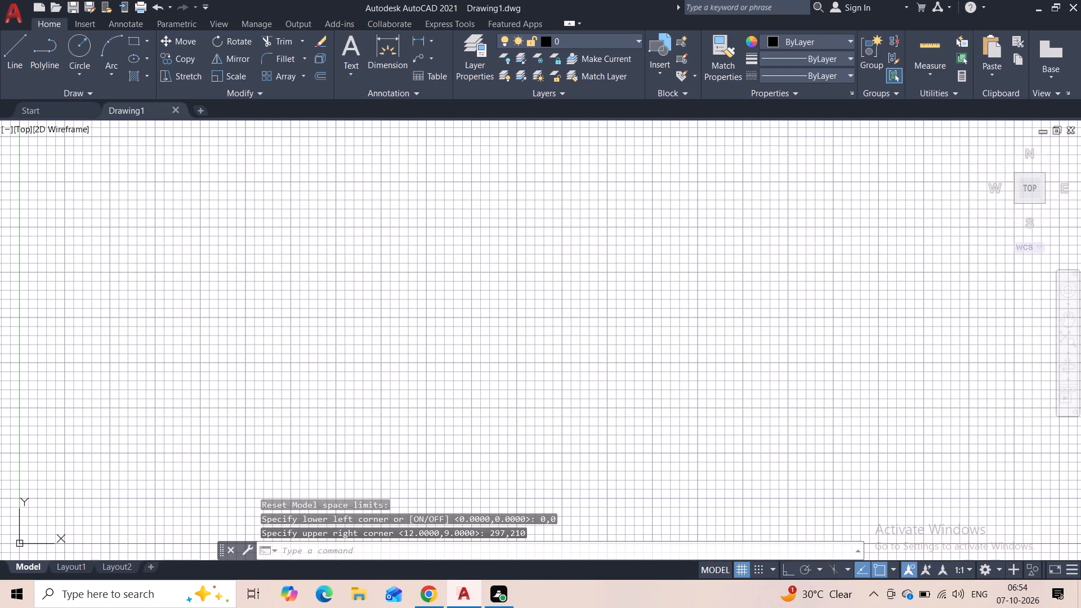
pyautogui.press('z')
pyautogui.press('Return')
pyautogui.press('a')
pyautogui.press('Return')
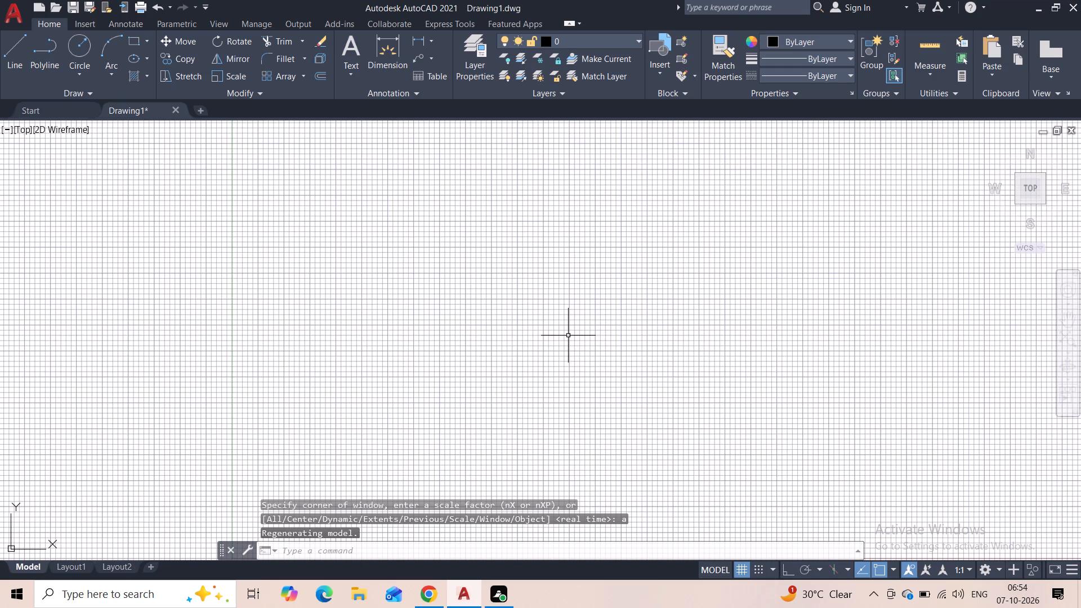
# Turn off the drawing grid display.
pyautogui.click(746, 576)
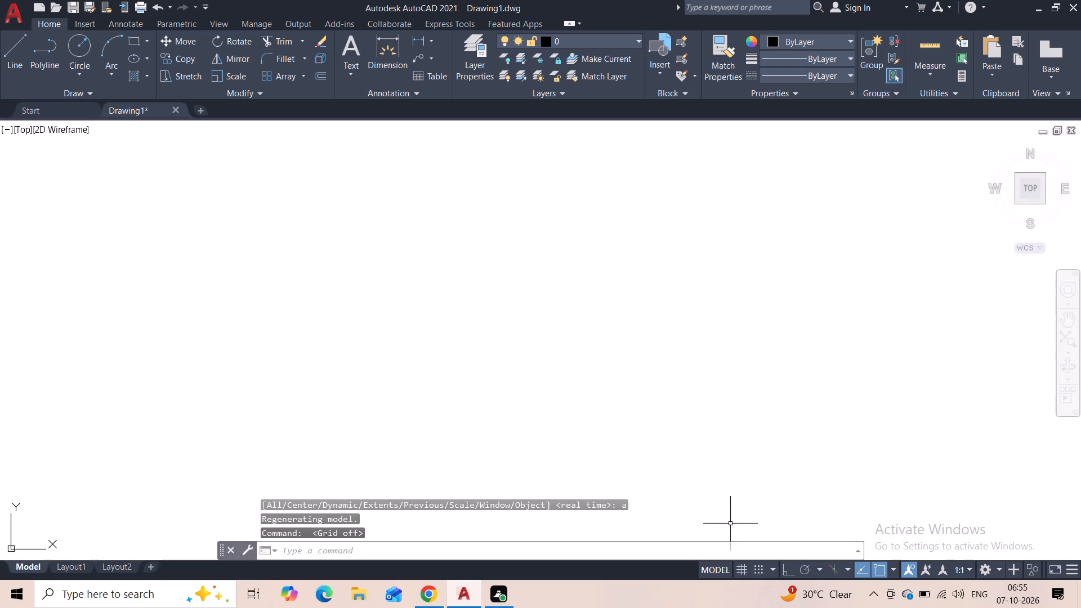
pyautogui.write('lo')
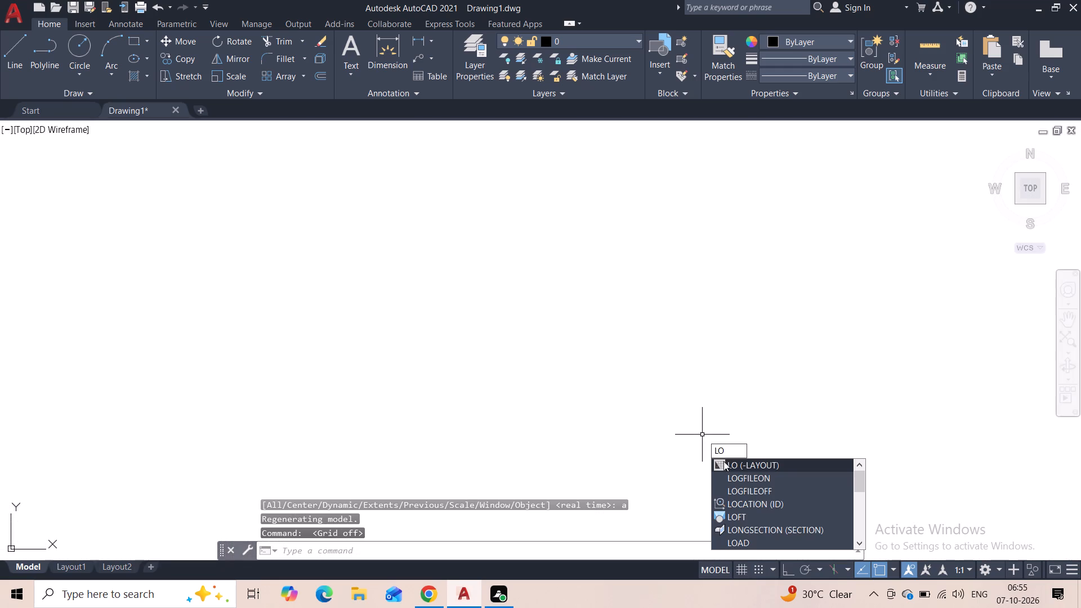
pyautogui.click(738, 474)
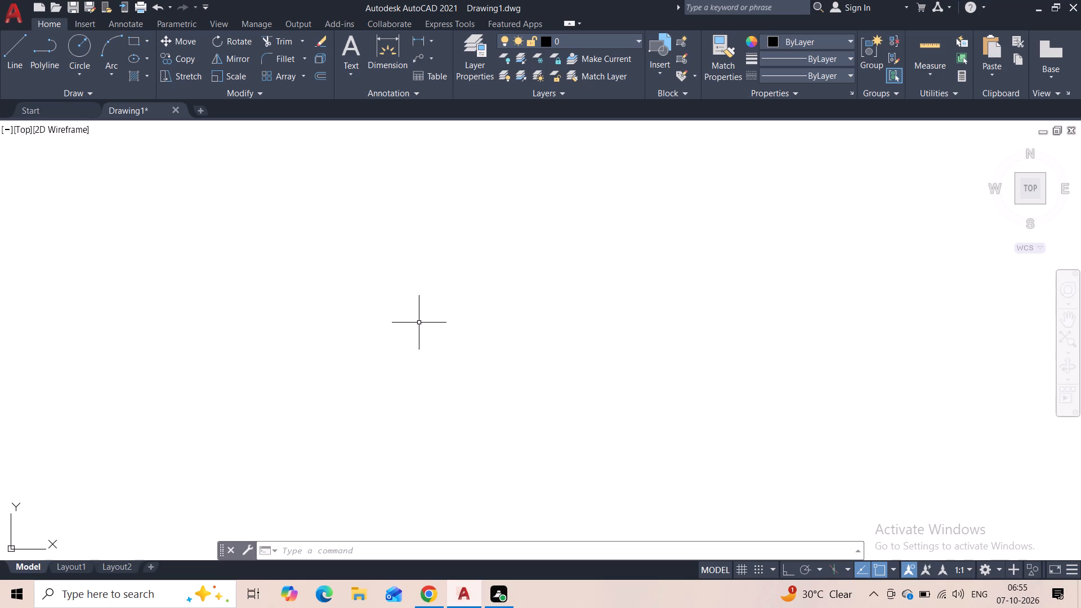
# Set the drawing units' length type to Architectural.
pyautogui.write('un')
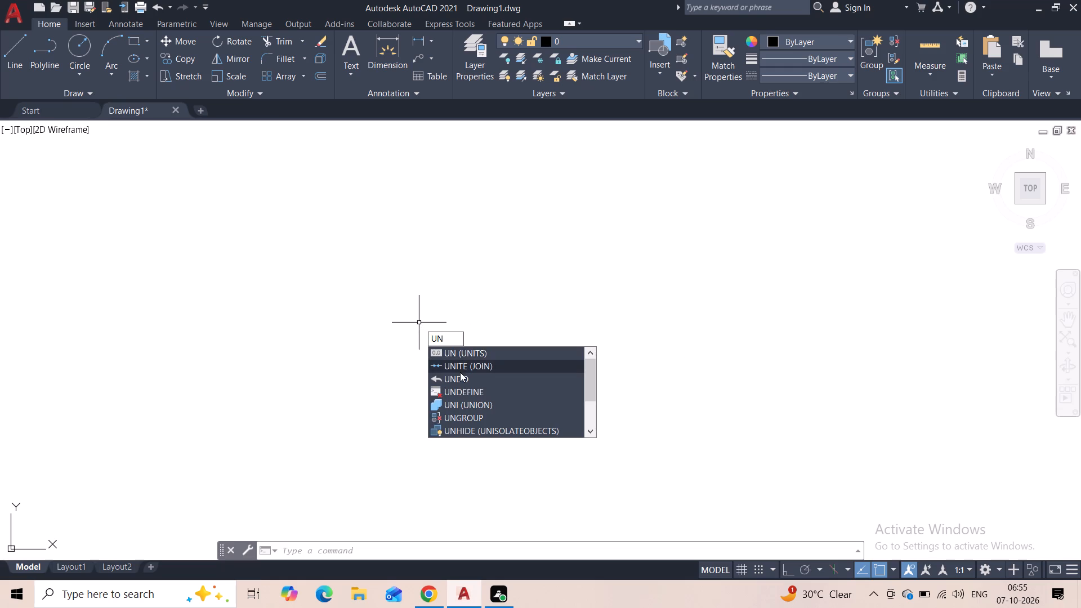
pyautogui.click(460, 355)
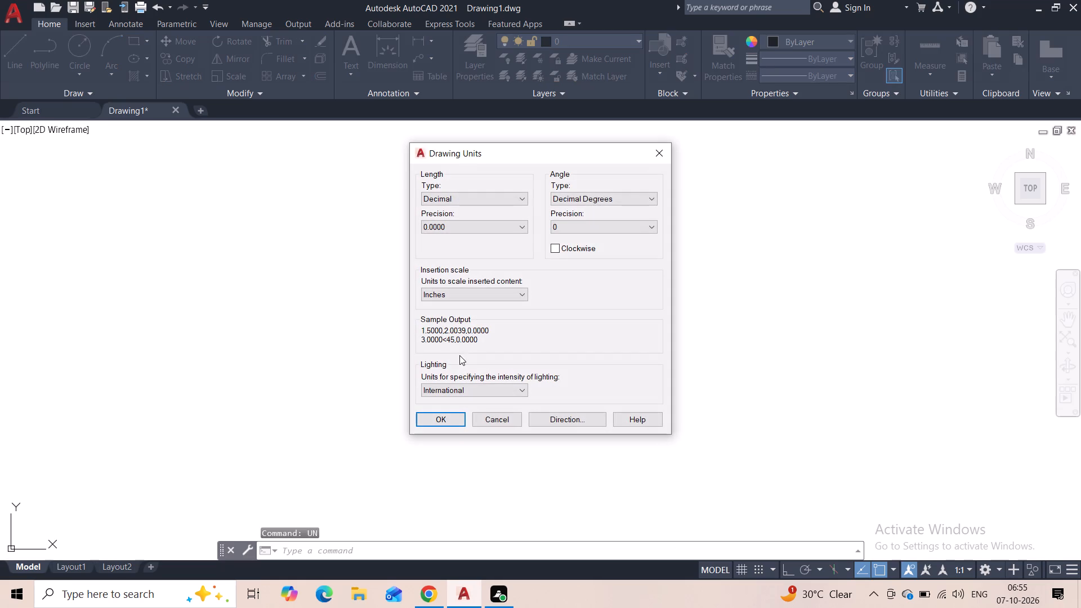
pyautogui.click(475, 202)
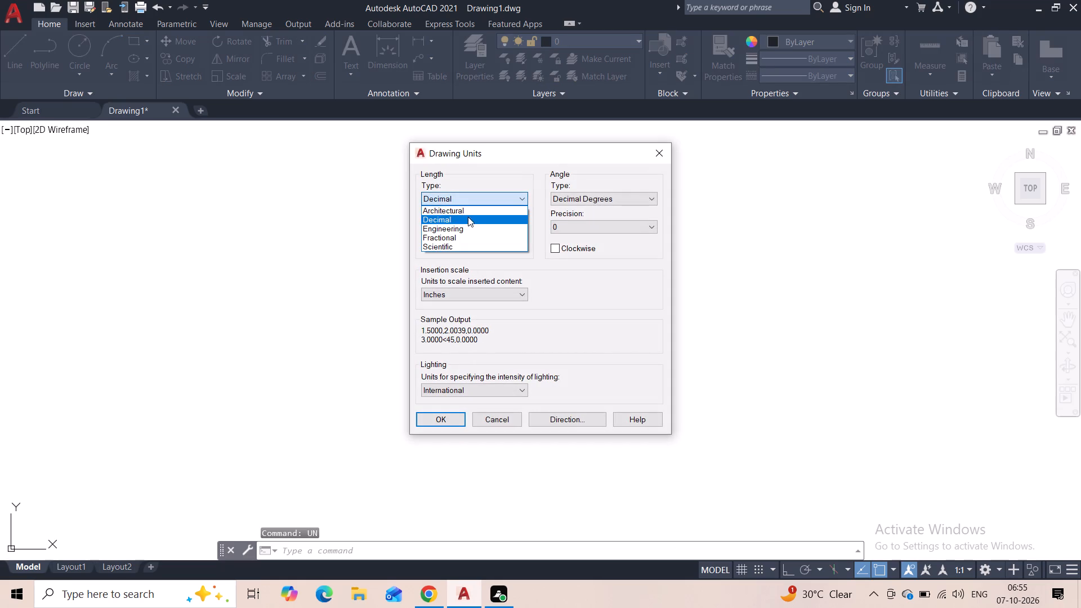
pyautogui.click(466, 213)
pyautogui.click(447, 418)
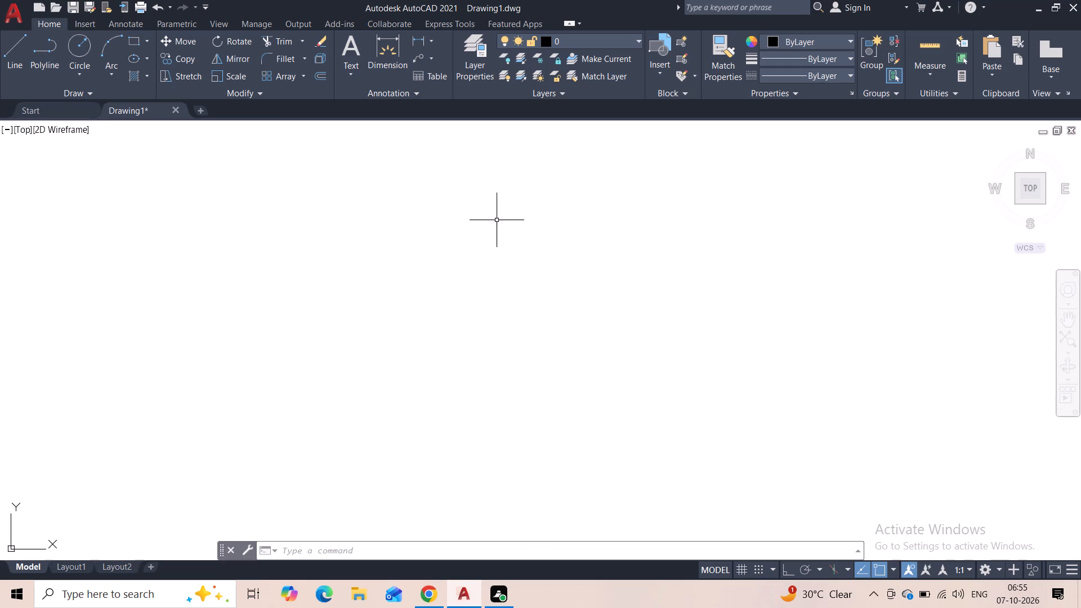
# Draw a 45' horizontal line with Ortho on, running in the positive X direction from about 9'-2", 12'-6".
pyautogui.click(18, 46)
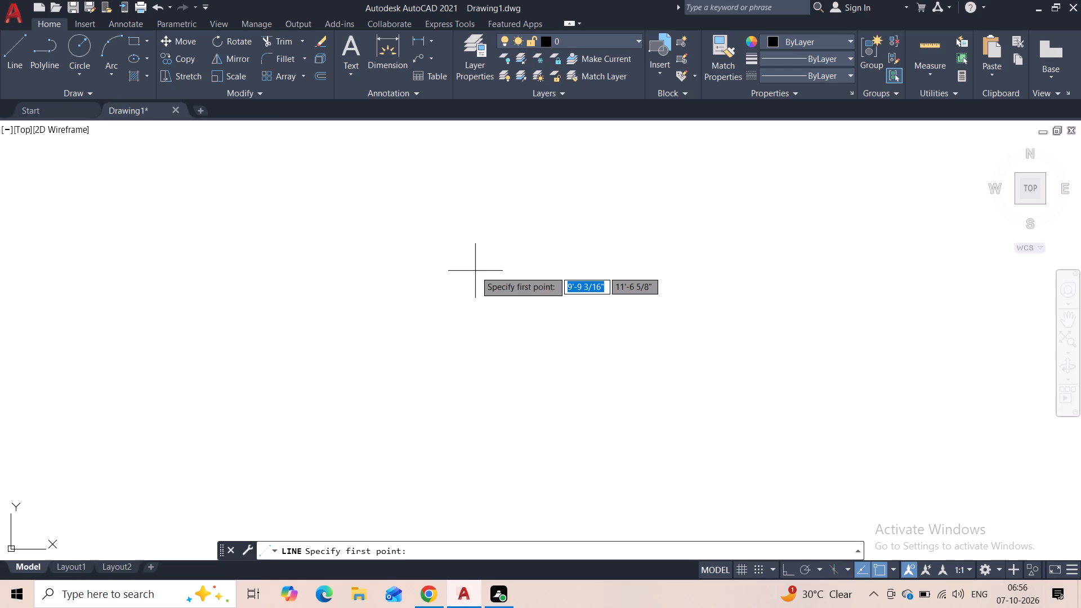
pyautogui.click(459, 246)
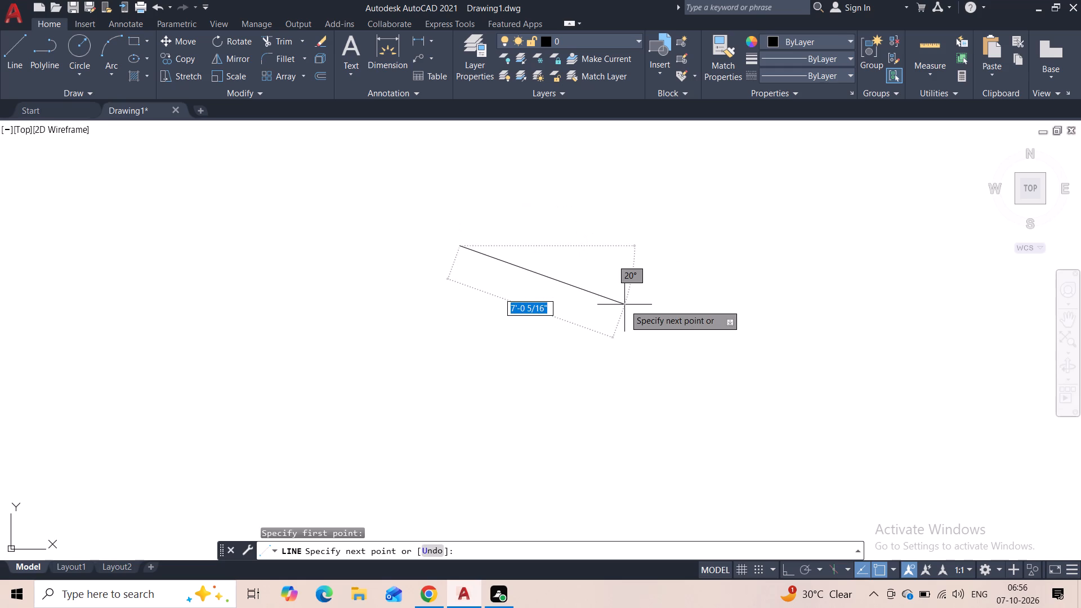
pyautogui.press('F8')
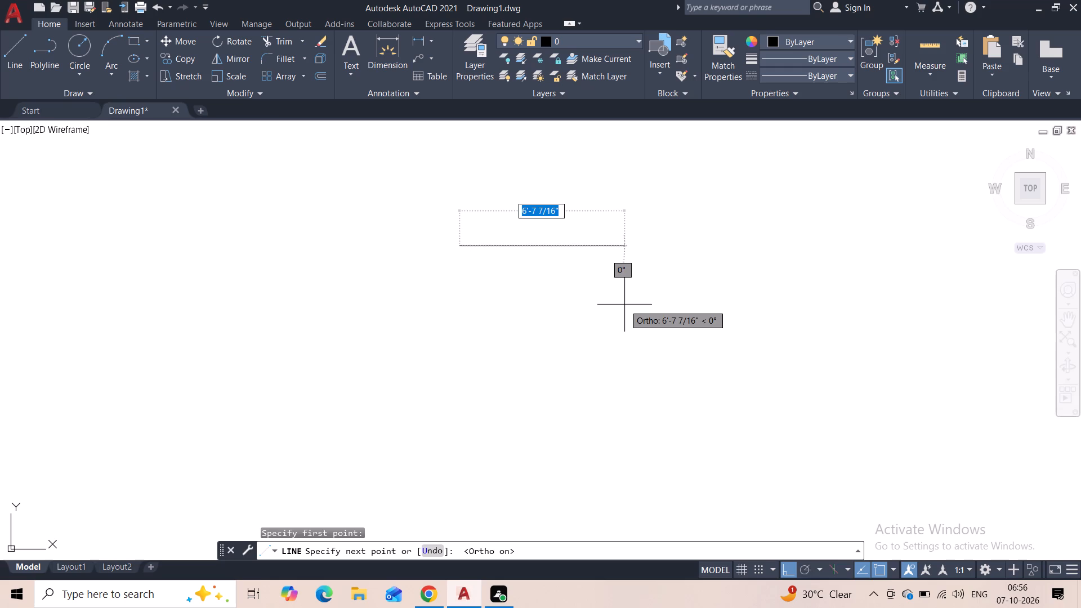
pyautogui.write('45')
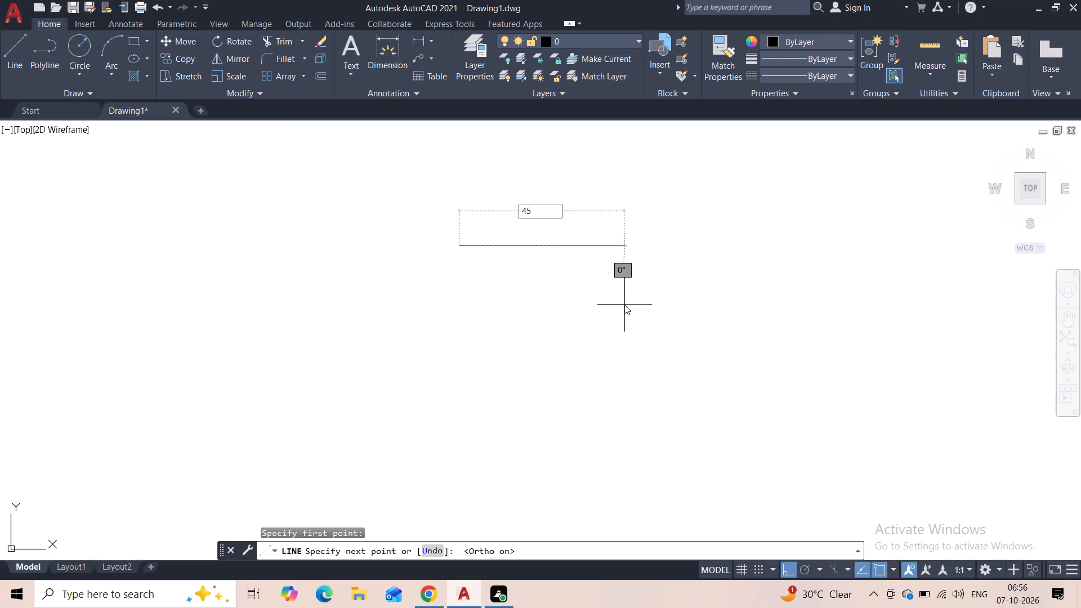
pyautogui.press("'")
pyautogui.press('Return')
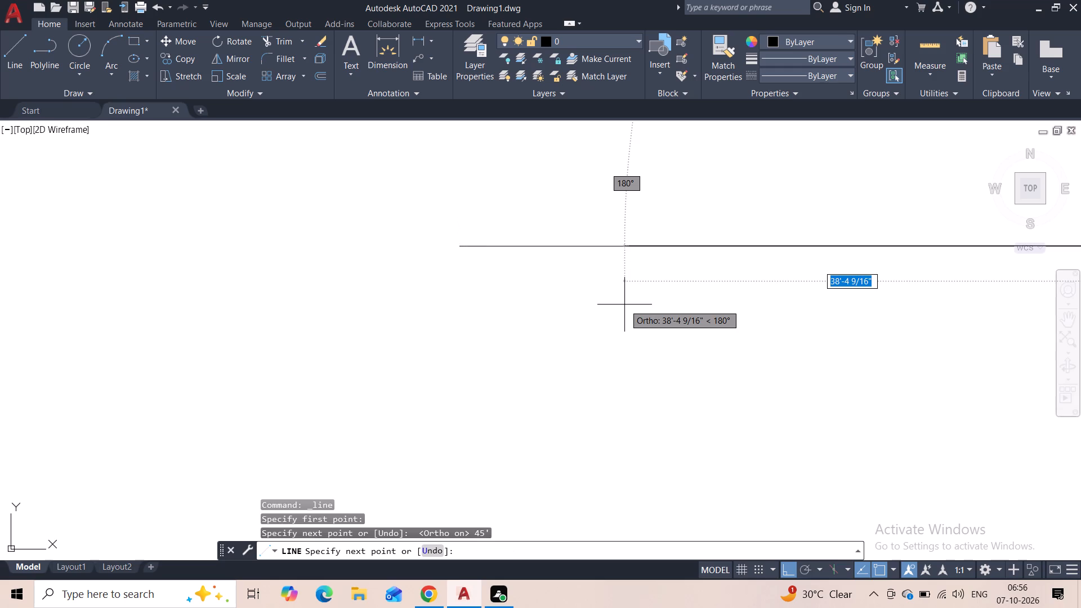
pyautogui.press('Escape')
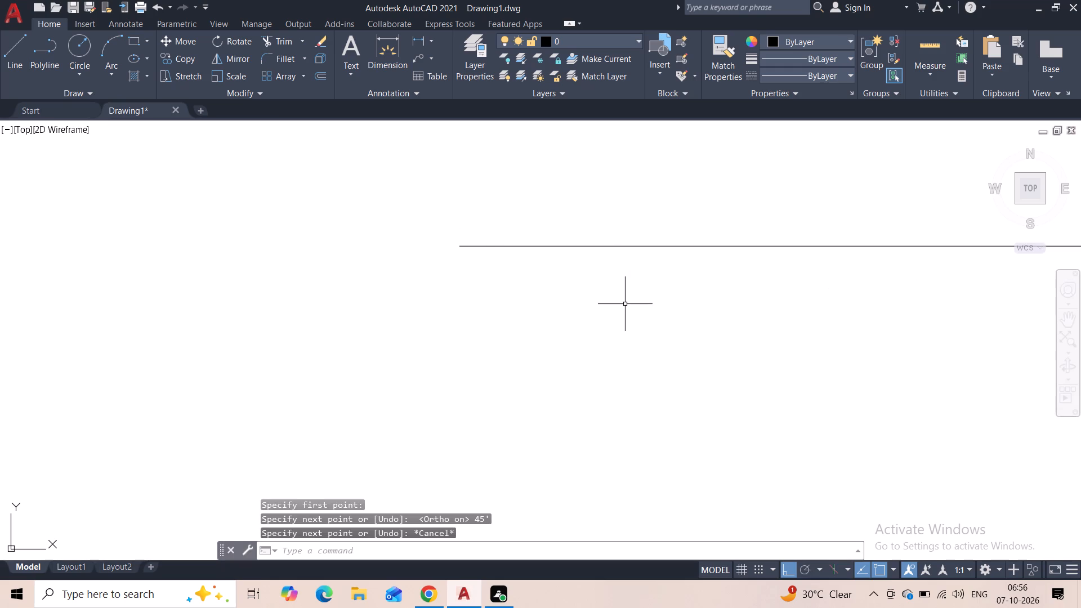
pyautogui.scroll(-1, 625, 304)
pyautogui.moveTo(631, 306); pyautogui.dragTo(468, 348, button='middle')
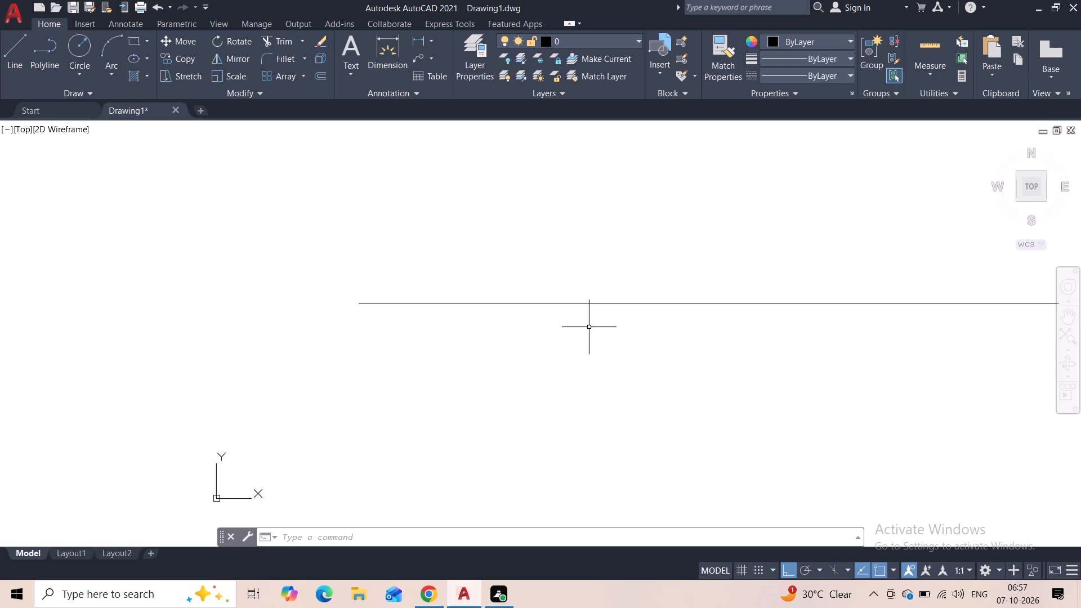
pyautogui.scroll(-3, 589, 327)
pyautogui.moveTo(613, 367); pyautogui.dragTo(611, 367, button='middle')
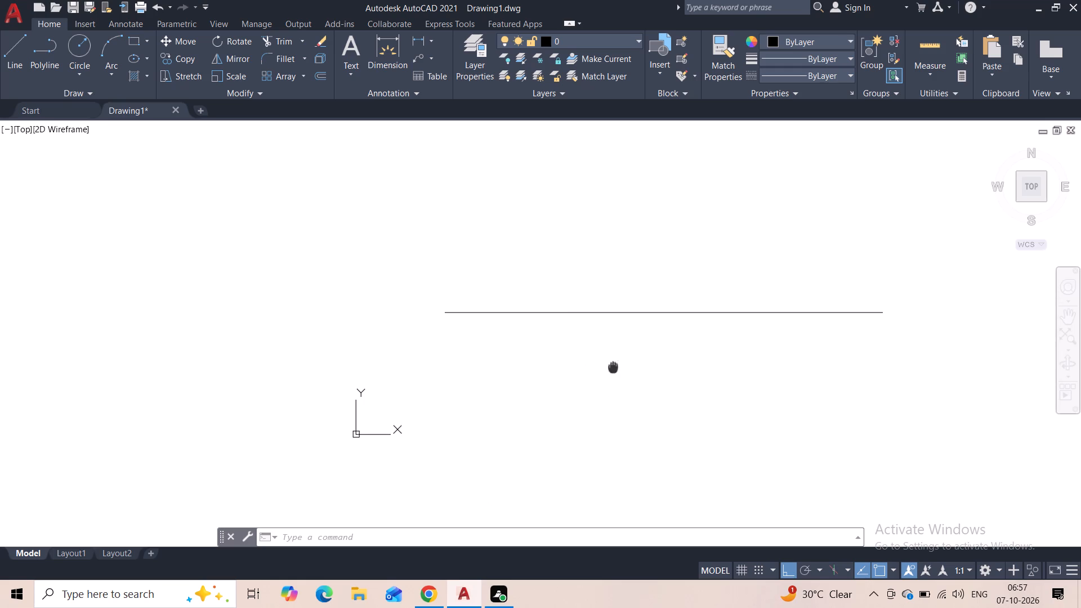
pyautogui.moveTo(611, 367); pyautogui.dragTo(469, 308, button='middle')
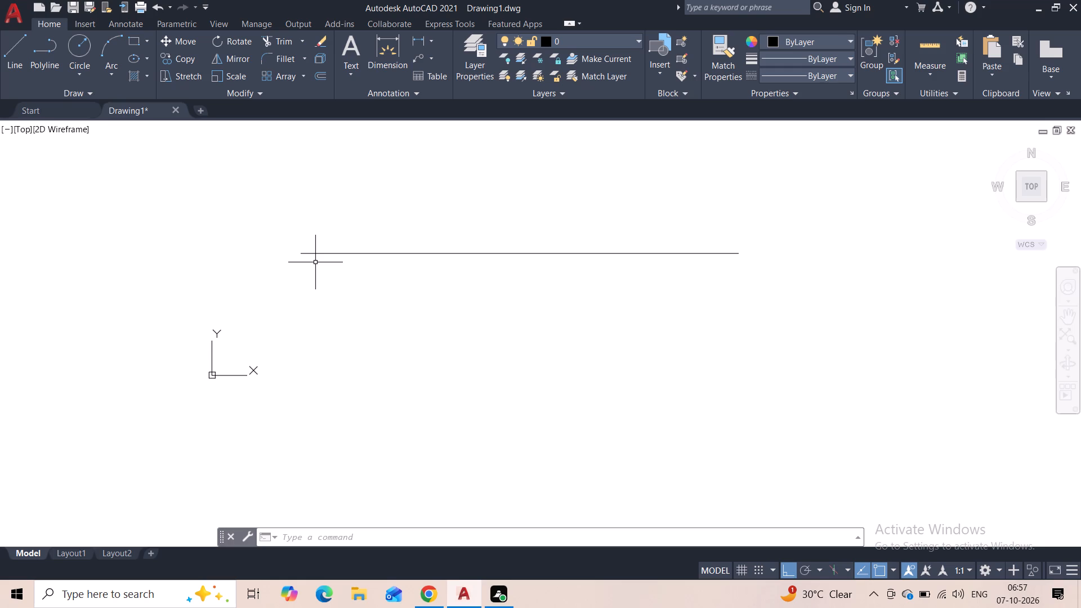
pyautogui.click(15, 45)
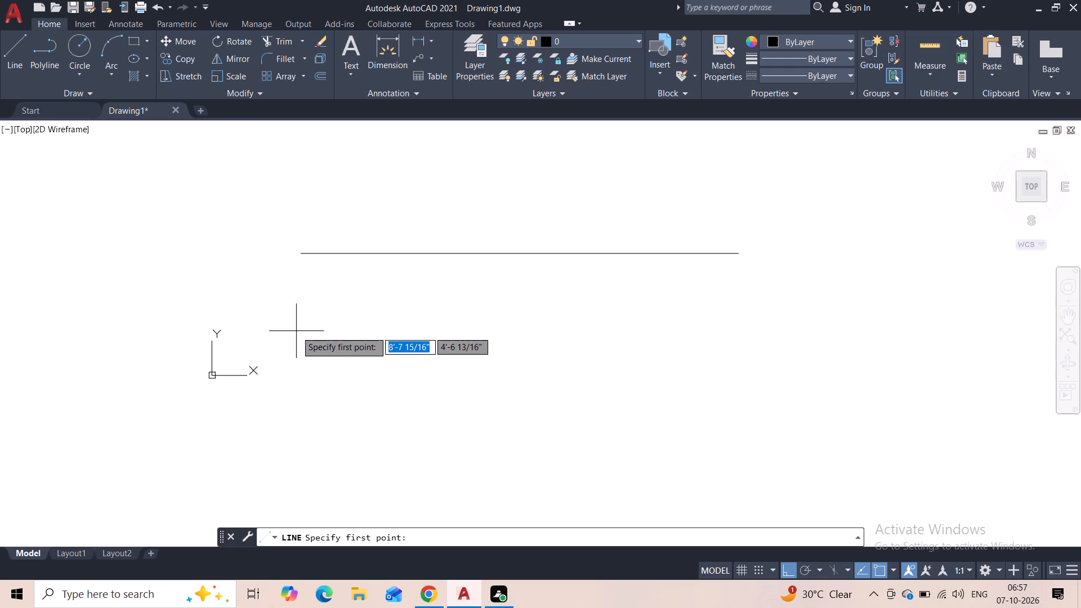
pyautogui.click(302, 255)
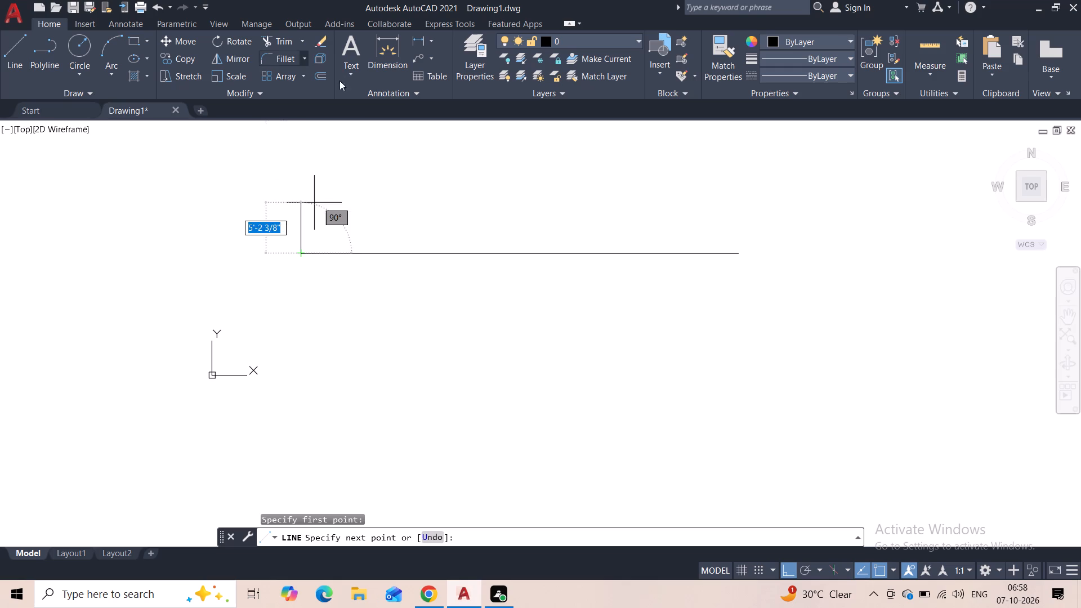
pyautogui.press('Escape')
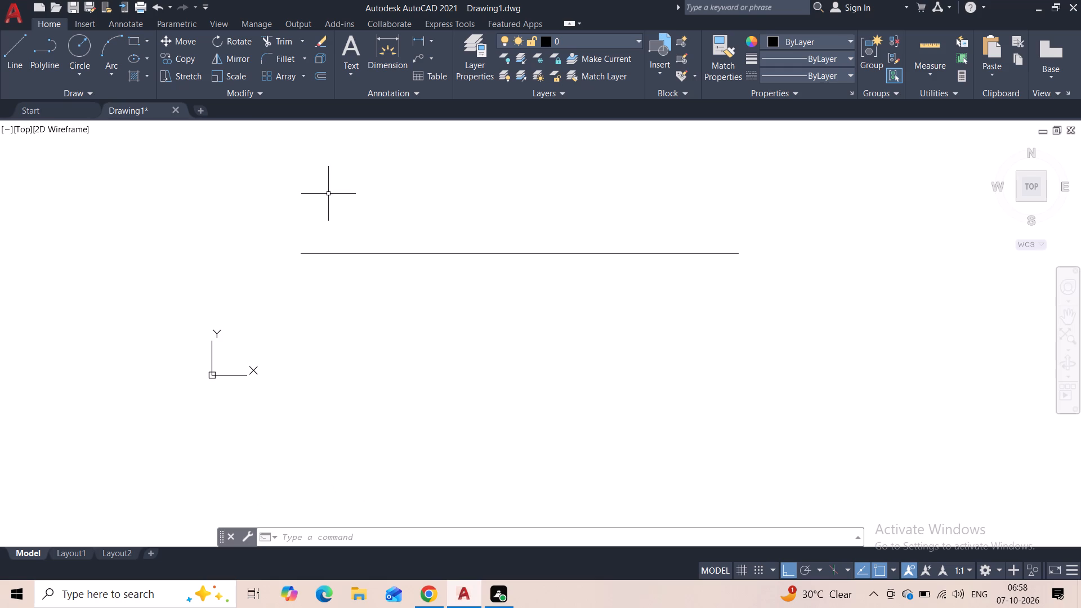
# Extend the baseline with a 10' horizontal line drawn from the right endpoint of the 45' line.
pyautogui.moveTo(353, 192); pyautogui.dragTo(334, 294, button='middle')
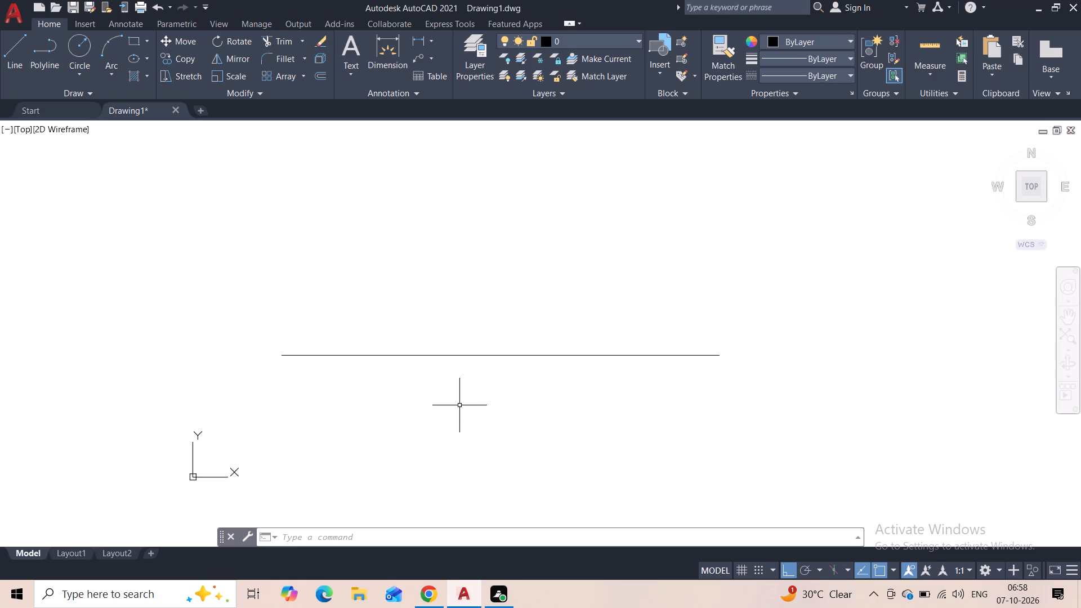
pyautogui.click(9, 57)
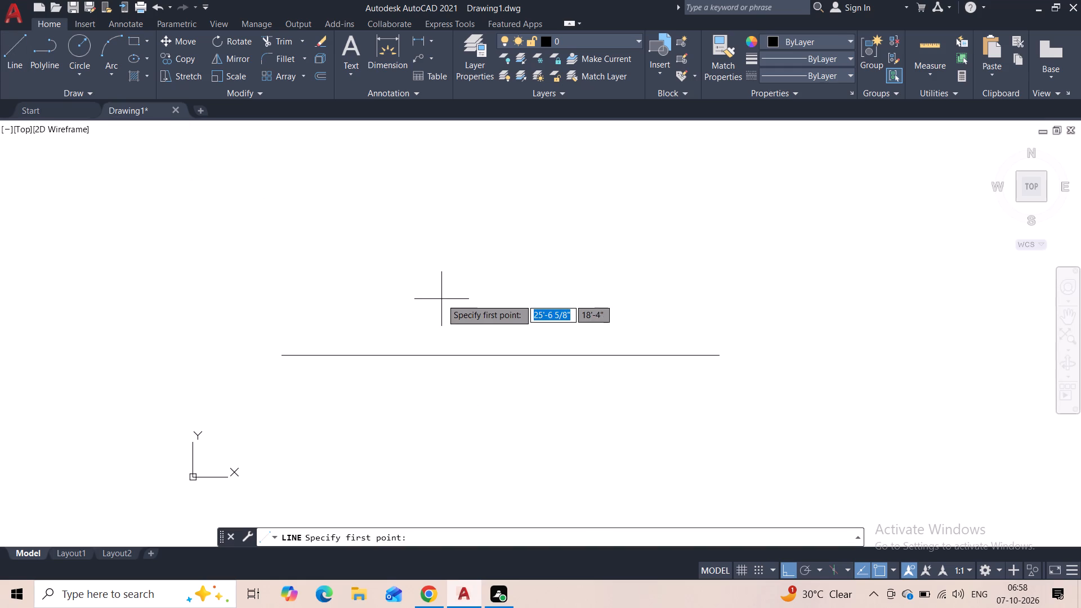
pyautogui.click(723, 356)
pyautogui.write('10')
pyautogui.press("'")
pyautogui.press('Return')
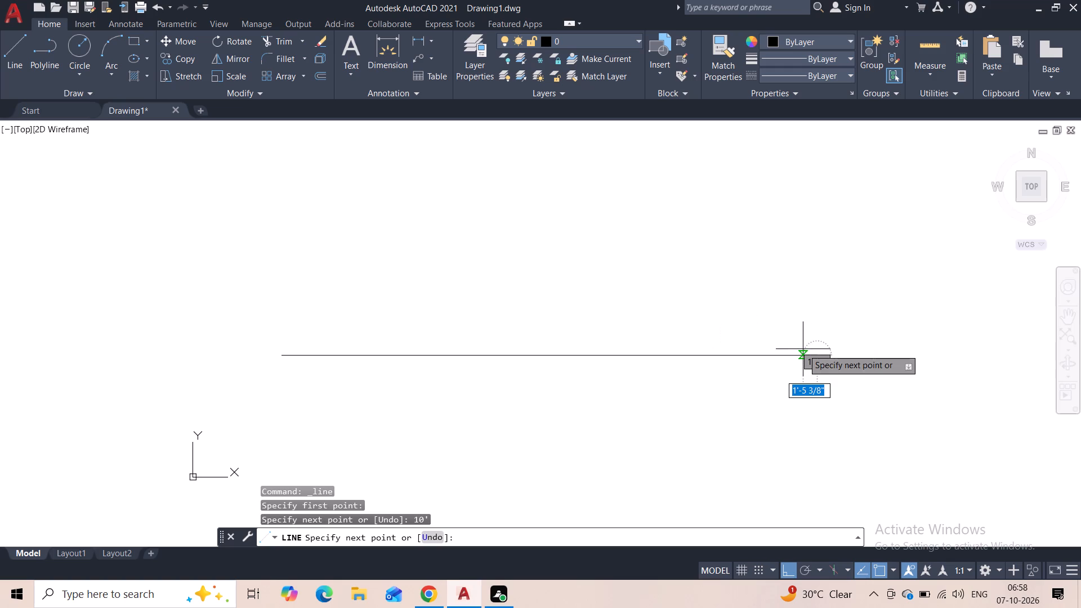
pyautogui.press('Escape')
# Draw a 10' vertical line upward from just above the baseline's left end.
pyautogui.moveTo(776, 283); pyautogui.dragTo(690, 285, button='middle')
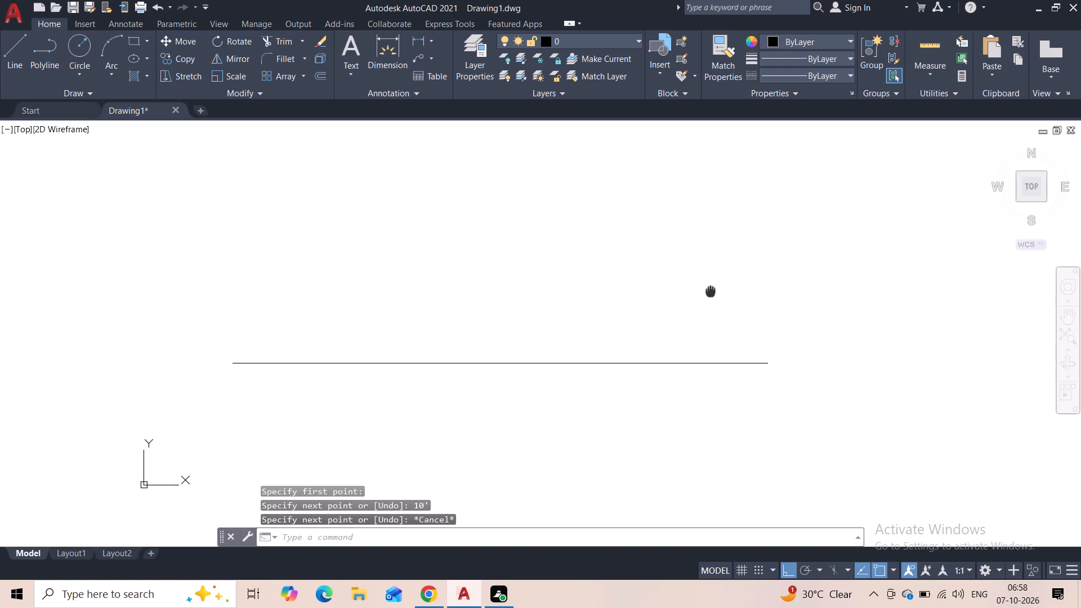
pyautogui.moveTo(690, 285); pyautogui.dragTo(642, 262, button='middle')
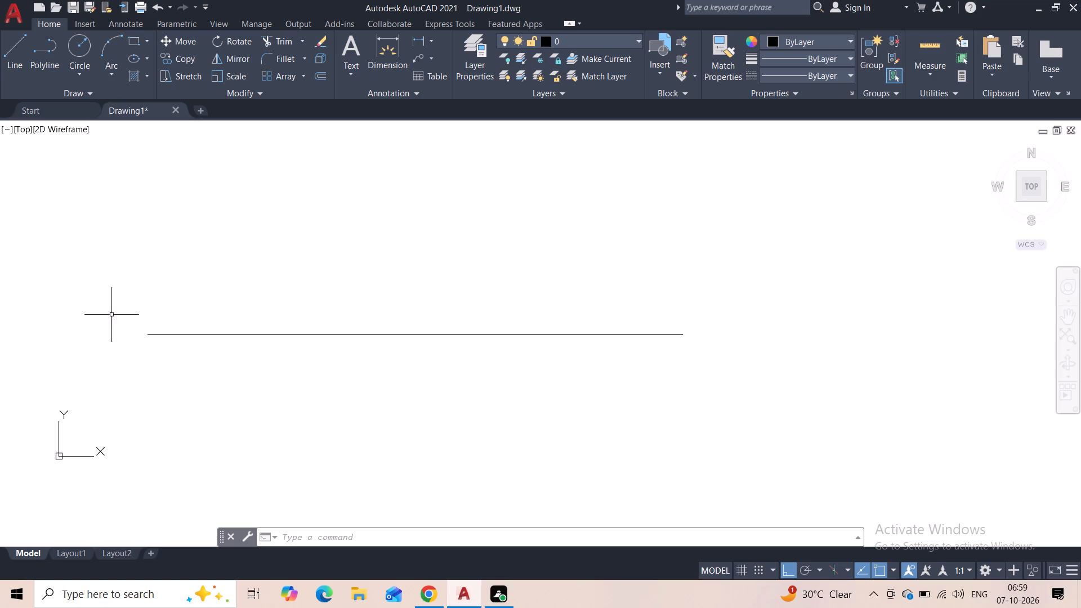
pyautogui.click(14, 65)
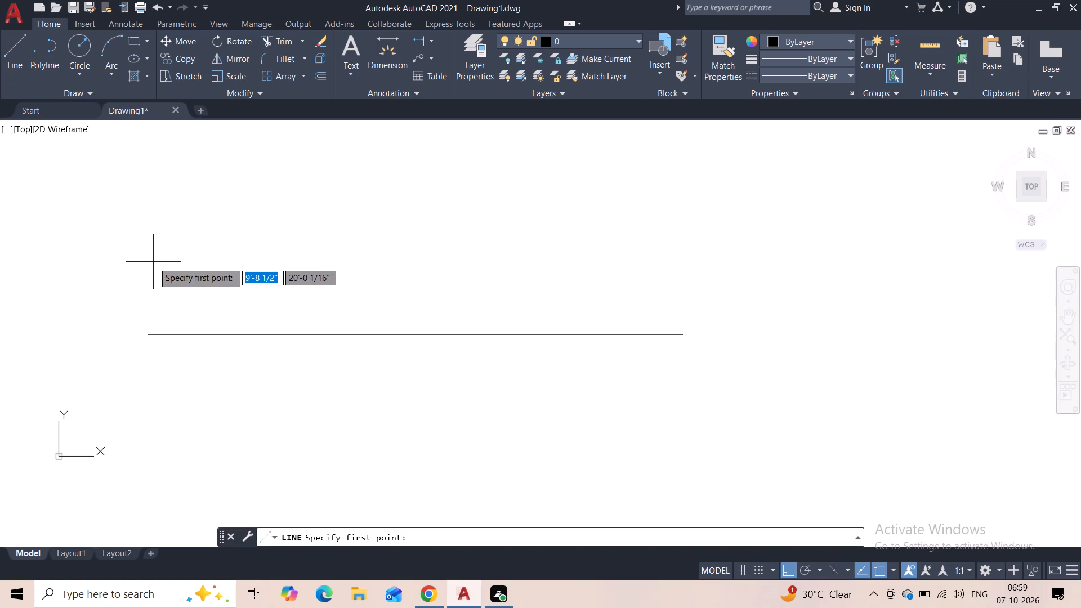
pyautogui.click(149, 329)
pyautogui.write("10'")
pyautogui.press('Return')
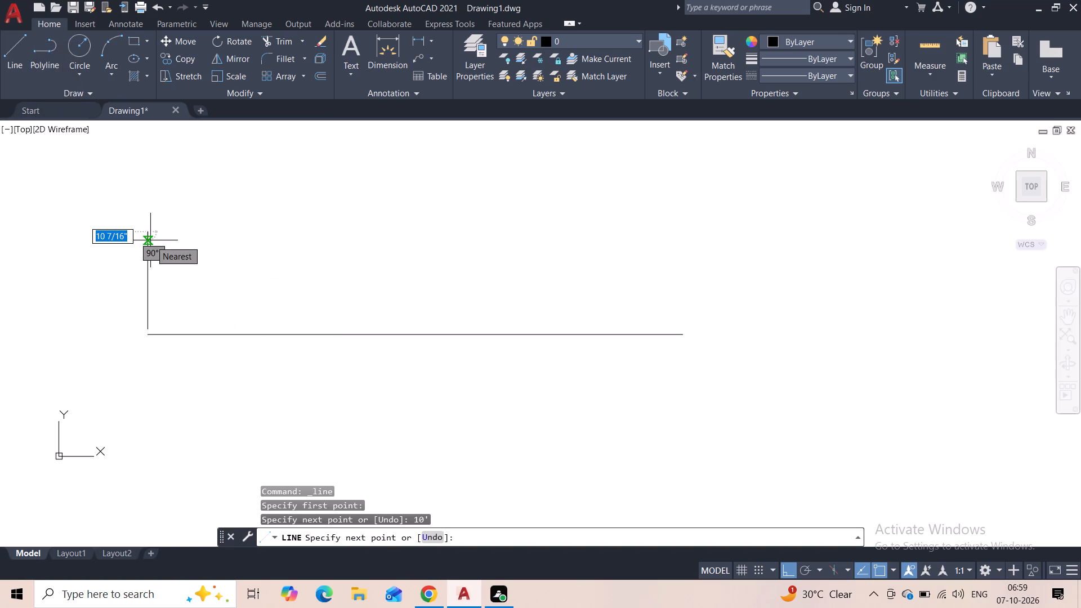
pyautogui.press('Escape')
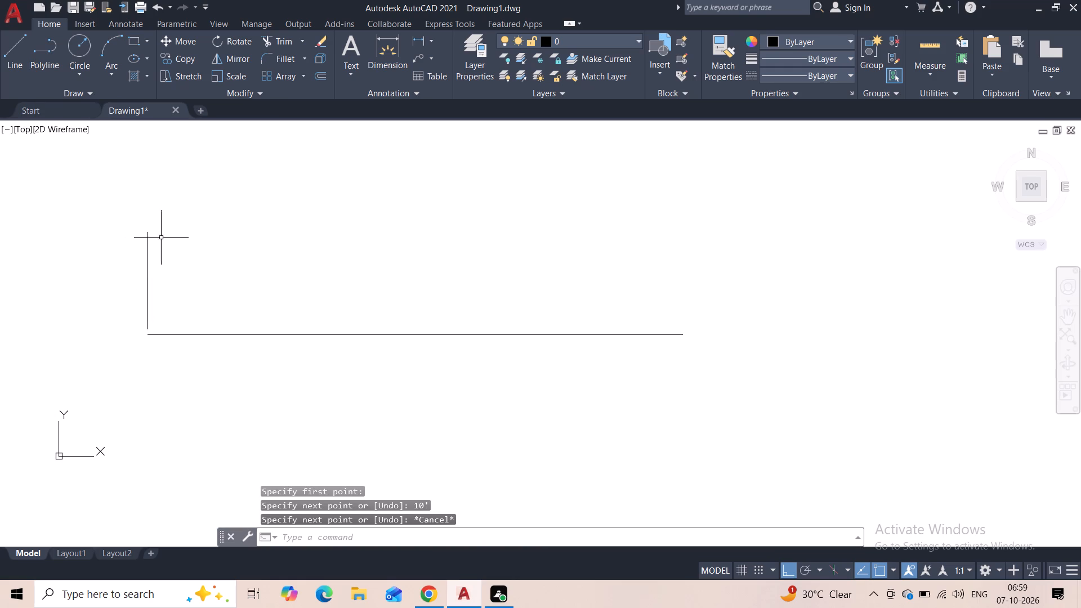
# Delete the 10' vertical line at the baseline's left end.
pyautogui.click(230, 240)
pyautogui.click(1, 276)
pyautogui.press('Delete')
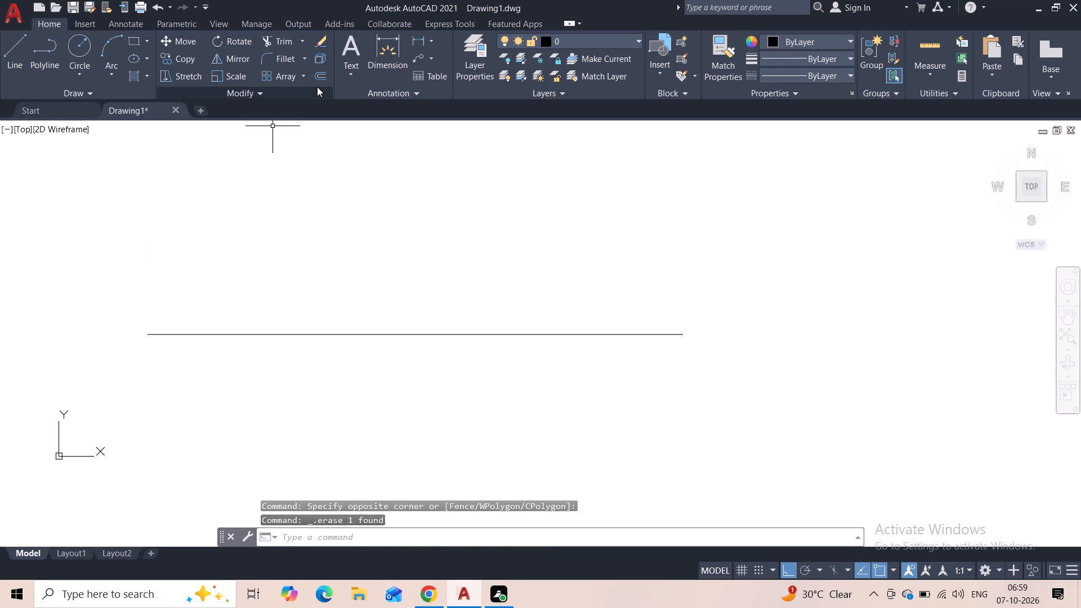
# Draw a 10' vertical line upward from the baseline's left endpoint.
pyautogui.click(11, 57)
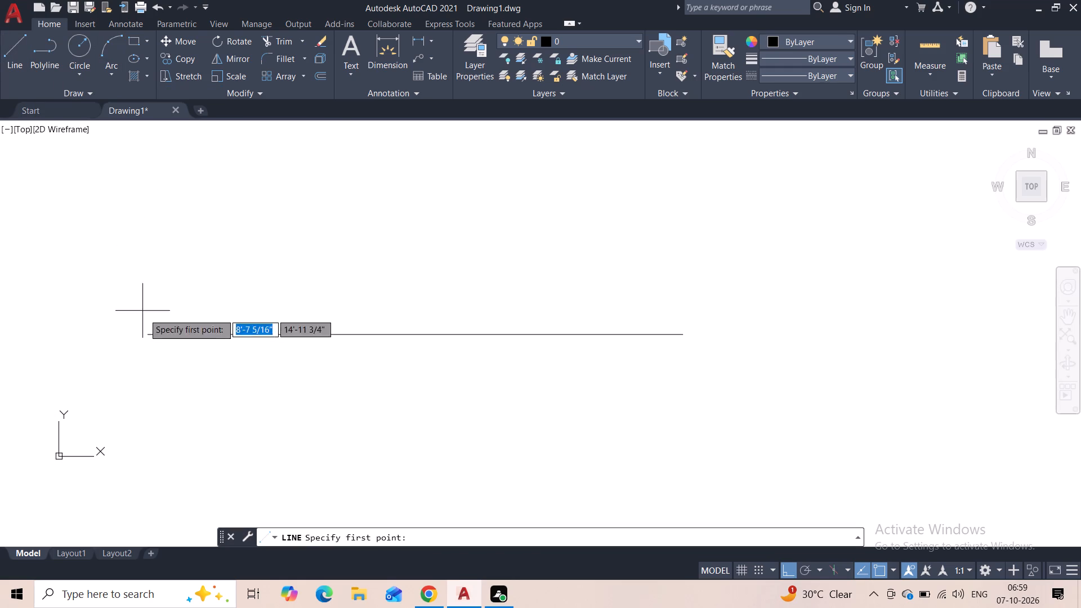
pyautogui.click(145, 333)
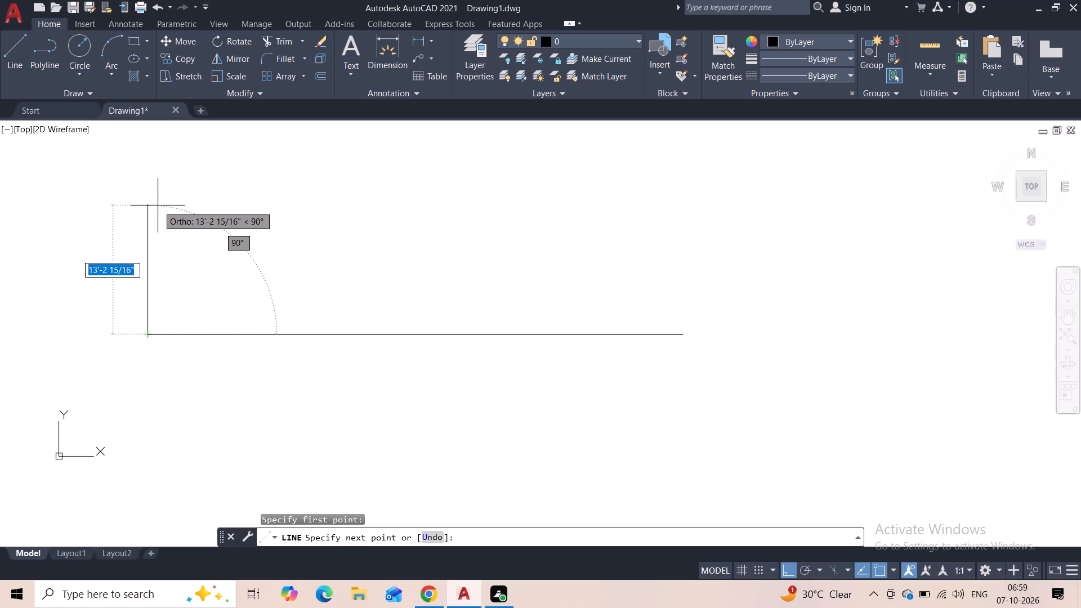
pyautogui.write("10'")
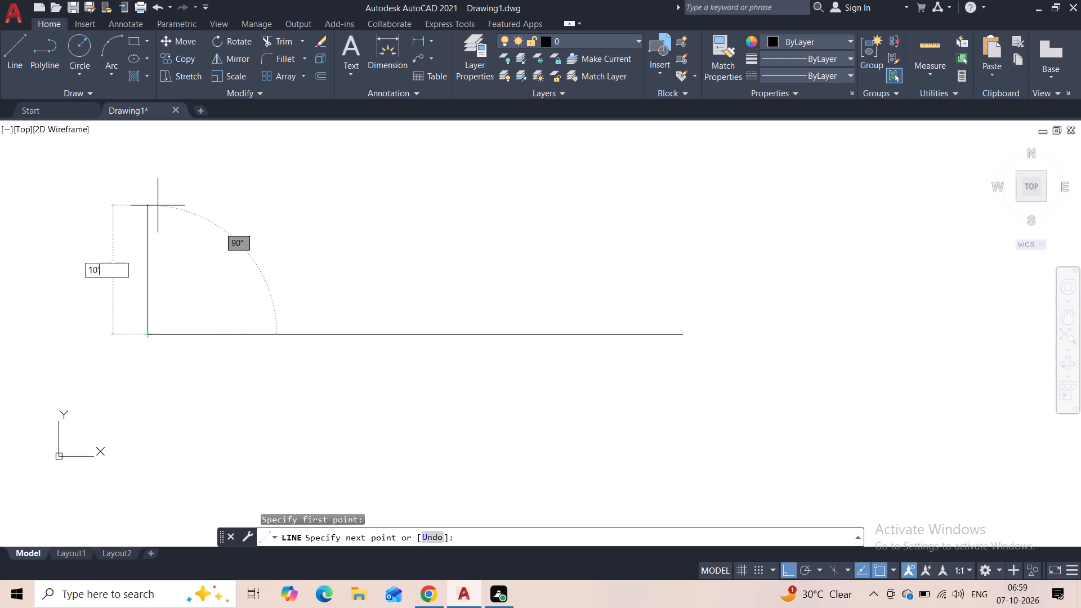
pyautogui.press('Return')
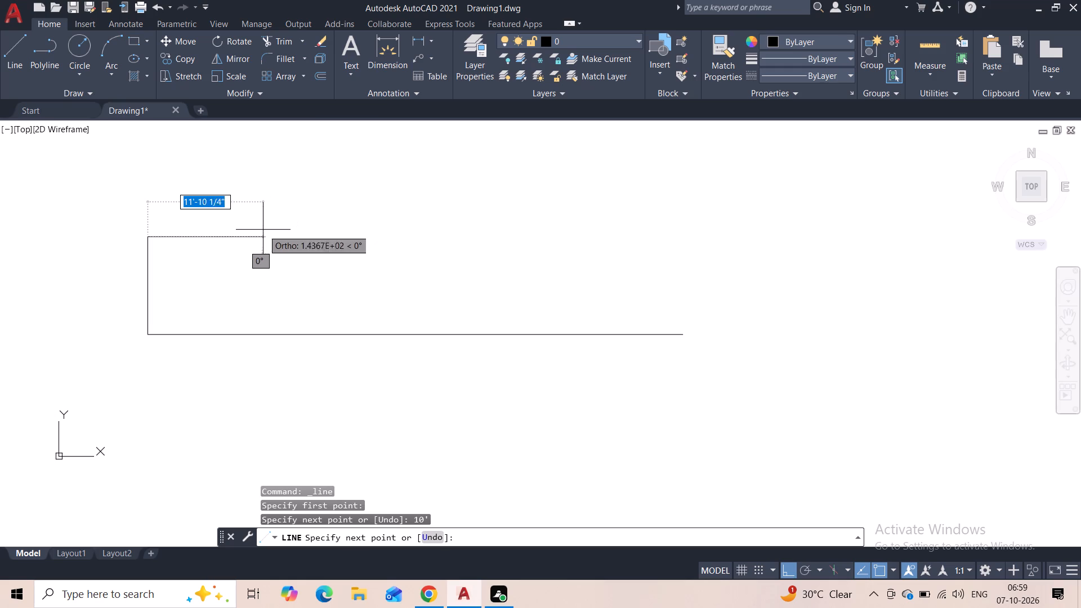
pyautogui.scroll(1, 263, 230)
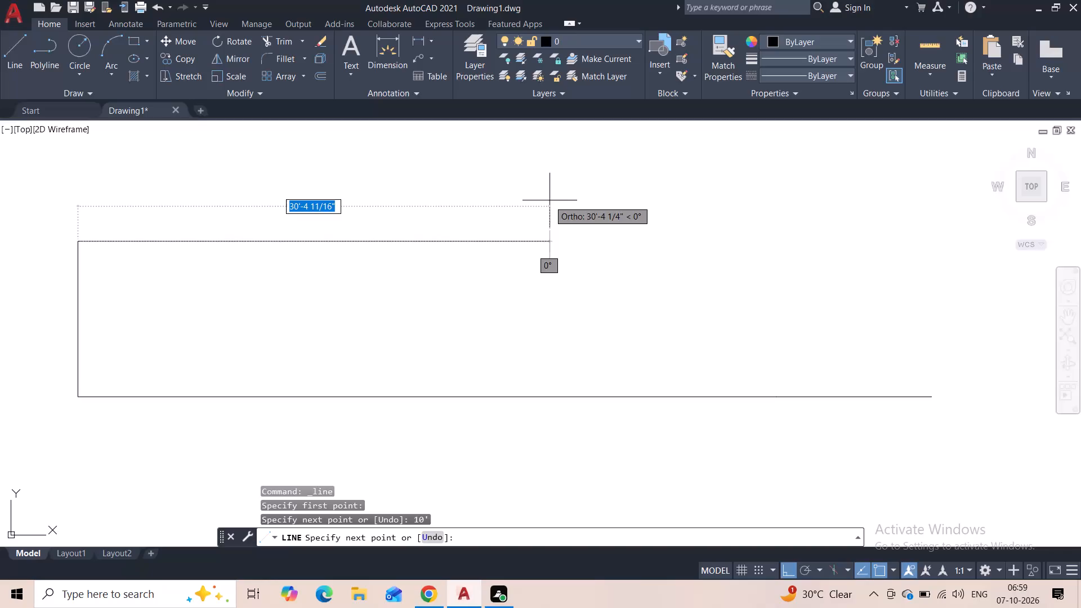
pyautogui.press('Escape')
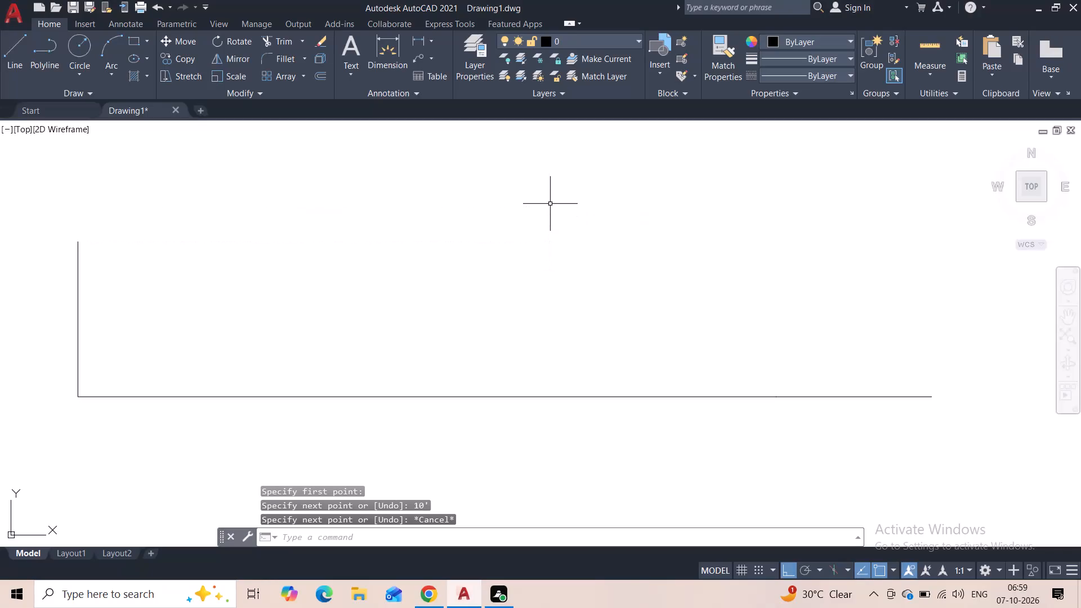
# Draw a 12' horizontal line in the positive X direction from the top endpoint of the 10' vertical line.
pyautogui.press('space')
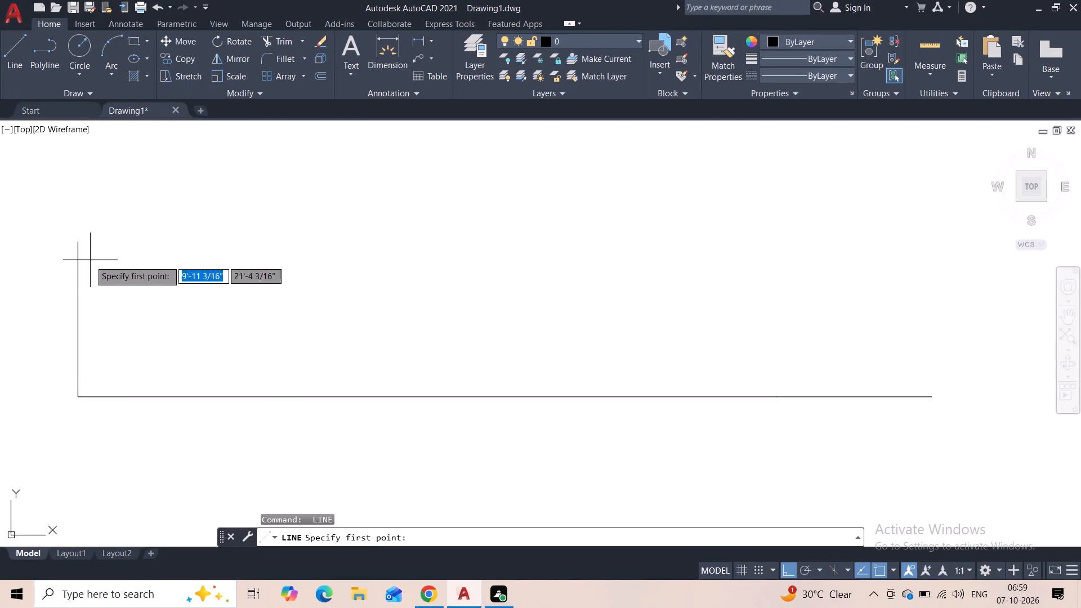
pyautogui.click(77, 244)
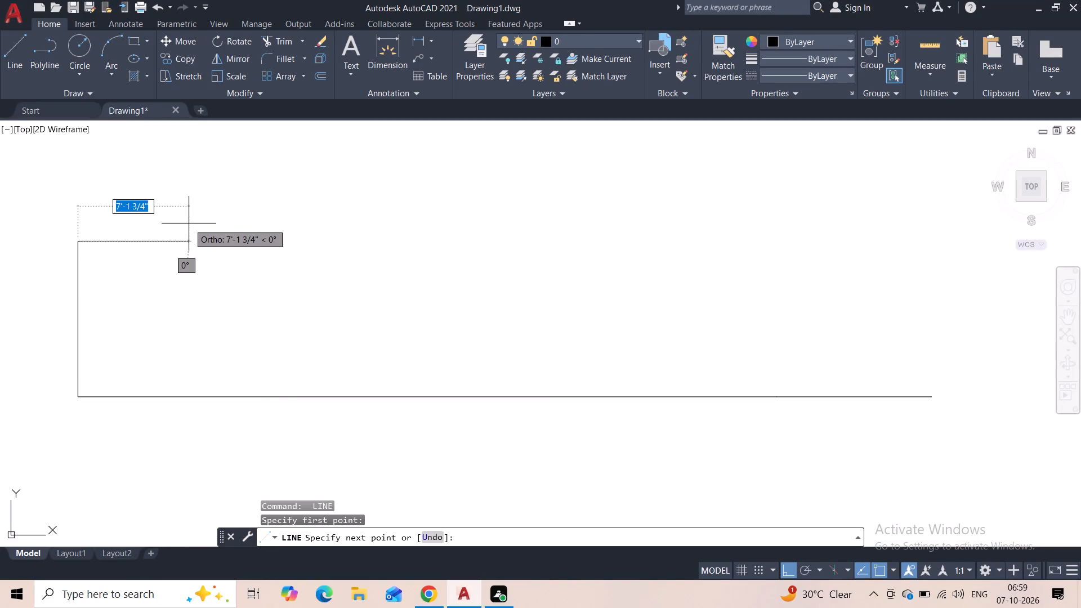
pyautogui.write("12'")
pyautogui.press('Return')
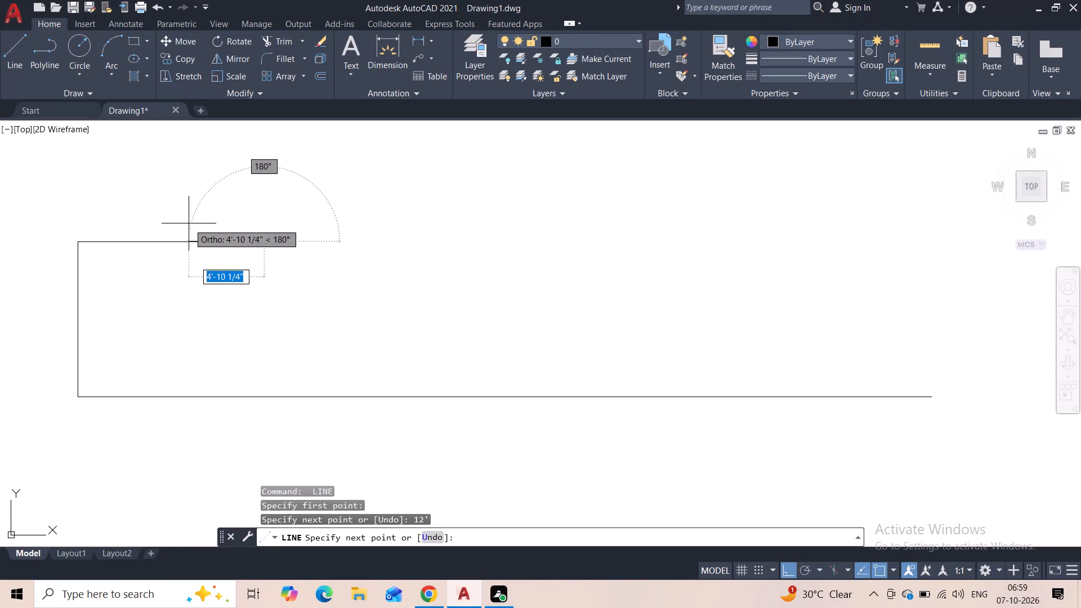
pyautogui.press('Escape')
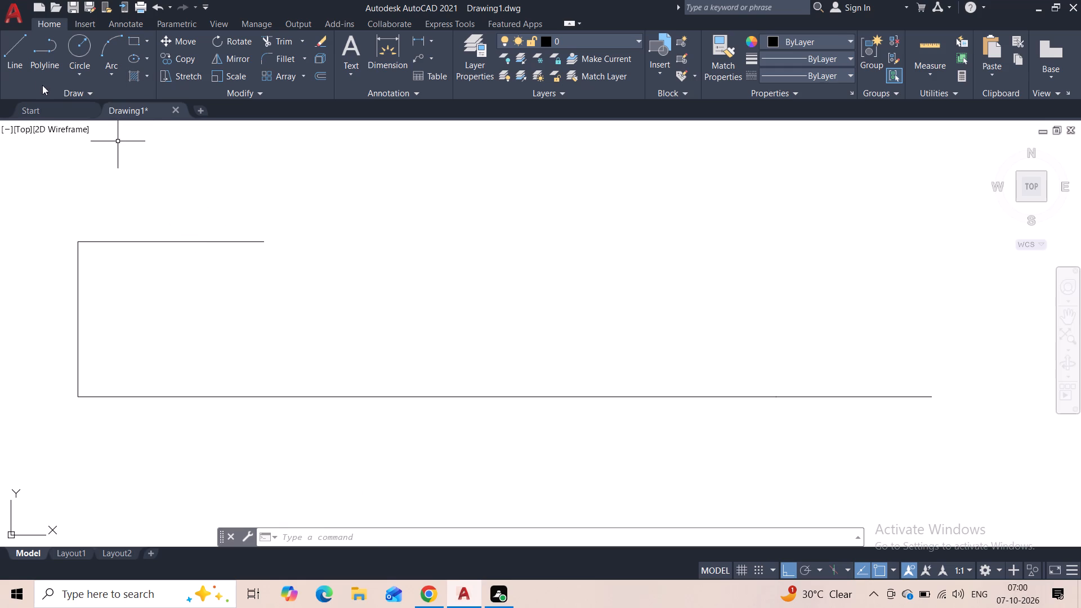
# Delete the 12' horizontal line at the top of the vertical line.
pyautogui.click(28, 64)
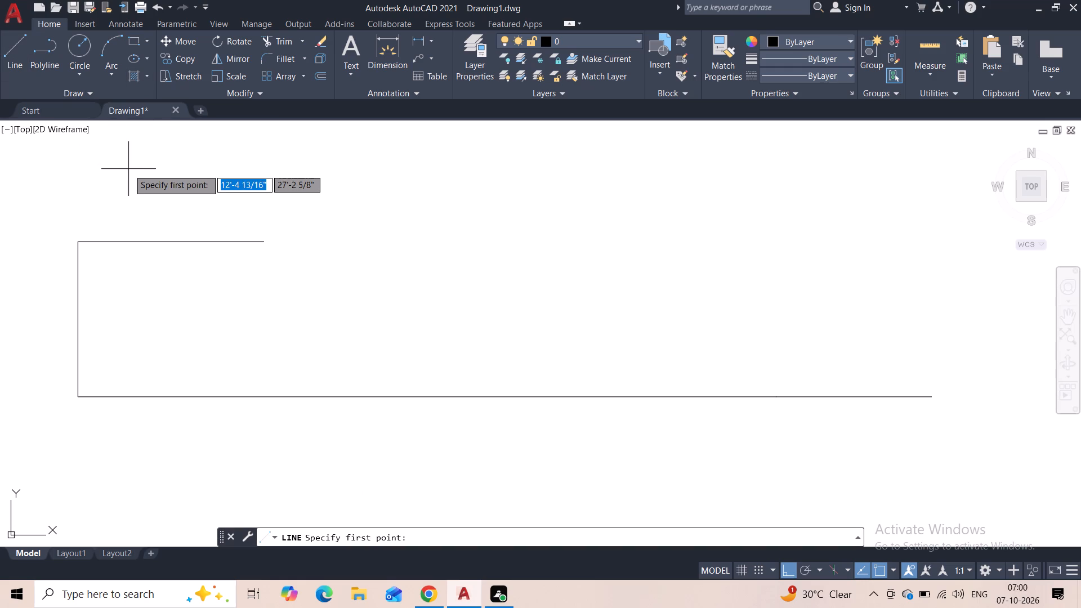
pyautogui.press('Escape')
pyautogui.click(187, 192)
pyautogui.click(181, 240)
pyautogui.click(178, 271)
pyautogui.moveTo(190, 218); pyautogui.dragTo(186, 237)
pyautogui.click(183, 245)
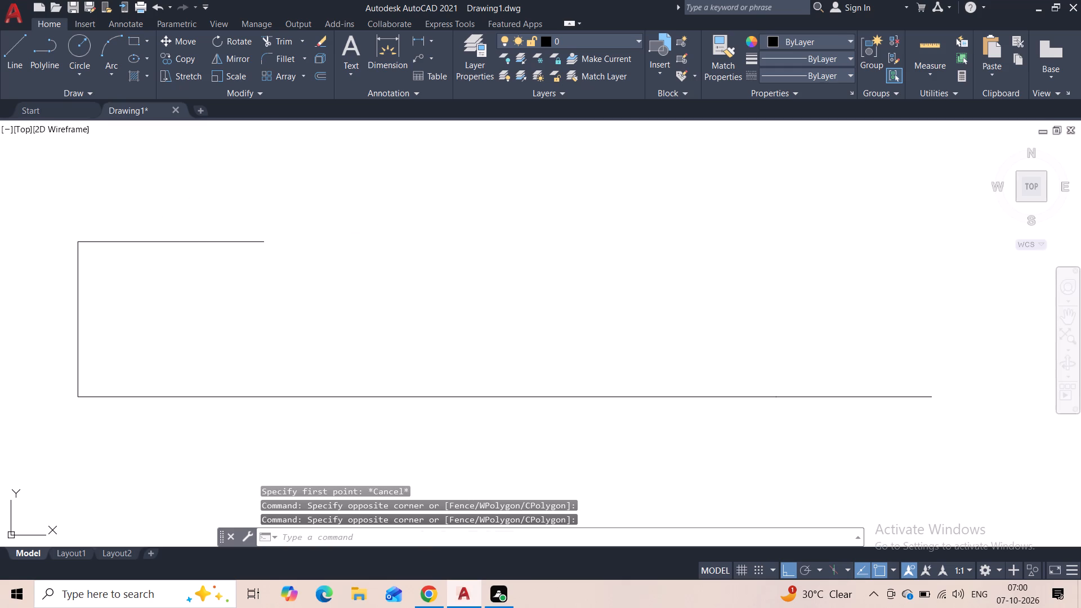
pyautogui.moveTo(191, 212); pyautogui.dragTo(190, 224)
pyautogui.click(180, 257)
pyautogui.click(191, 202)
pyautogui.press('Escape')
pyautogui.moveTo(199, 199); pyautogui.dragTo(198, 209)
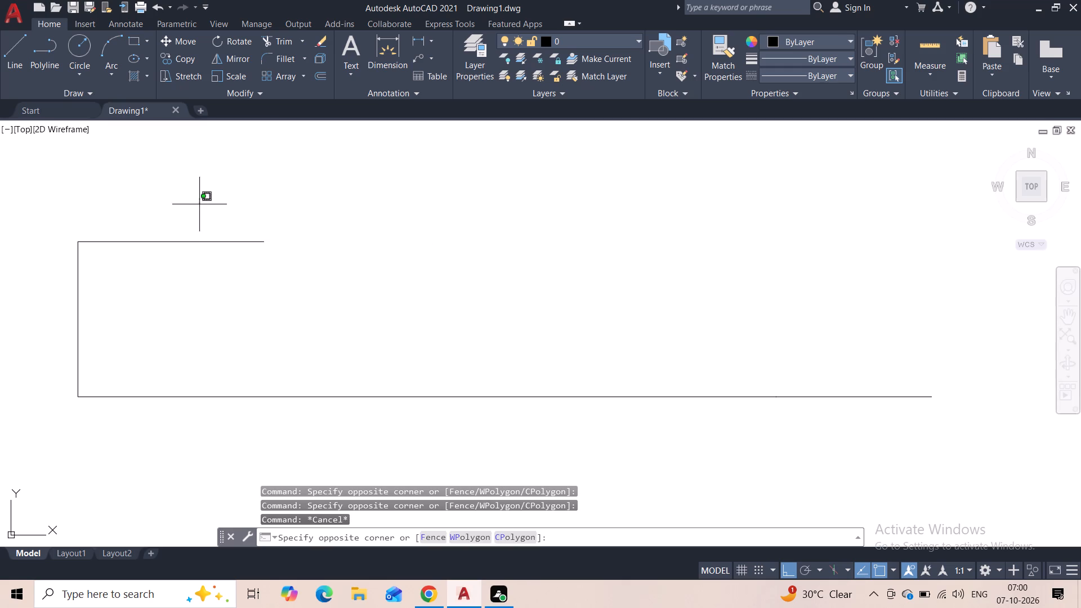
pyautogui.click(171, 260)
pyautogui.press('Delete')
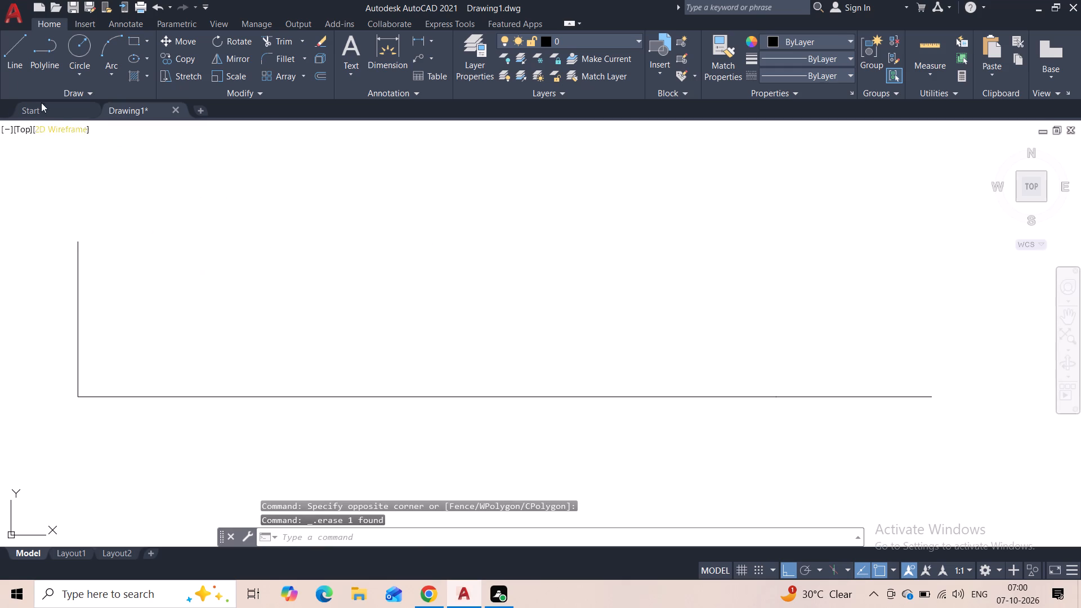
# Draw a horizontal line about 24'-3" long in the positive X direction from the top of the vertical line.
pyautogui.click(18, 69)
pyautogui.click(83, 240)
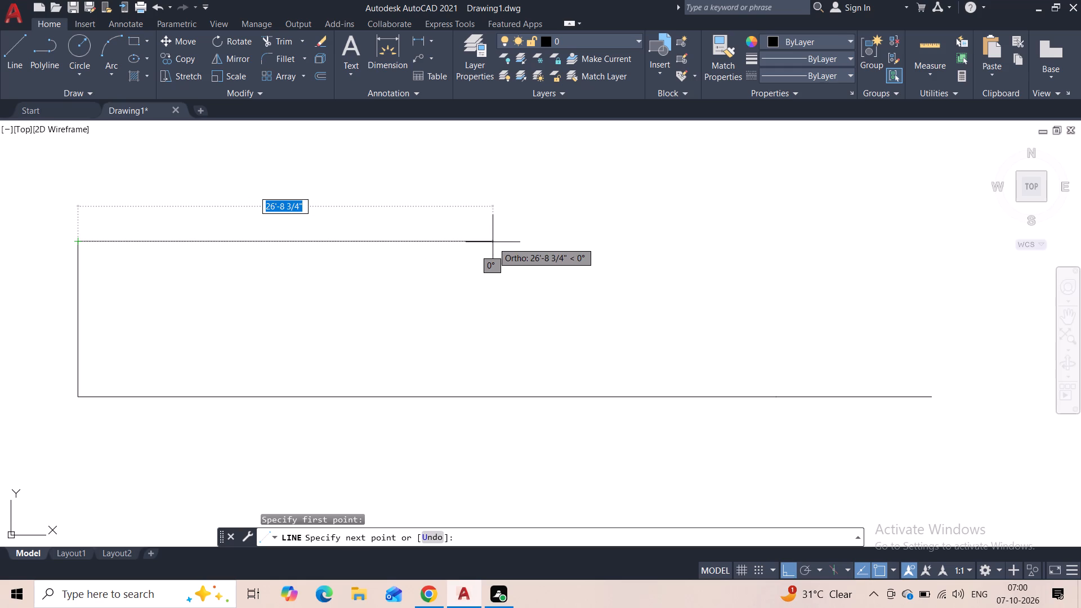
pyautogui.click(454, 245)
pyautogui.press('Escape')
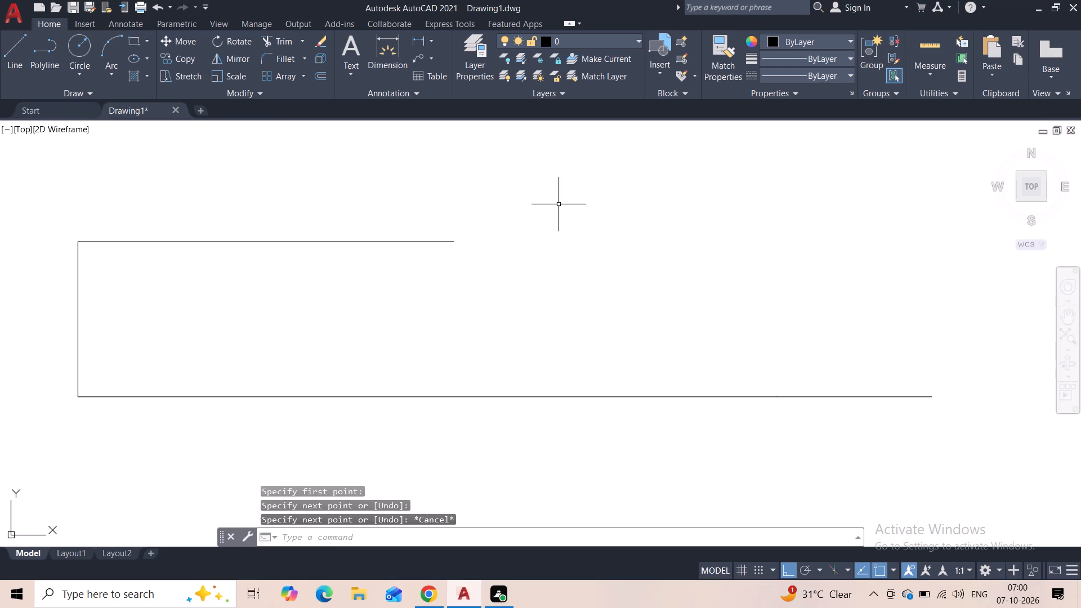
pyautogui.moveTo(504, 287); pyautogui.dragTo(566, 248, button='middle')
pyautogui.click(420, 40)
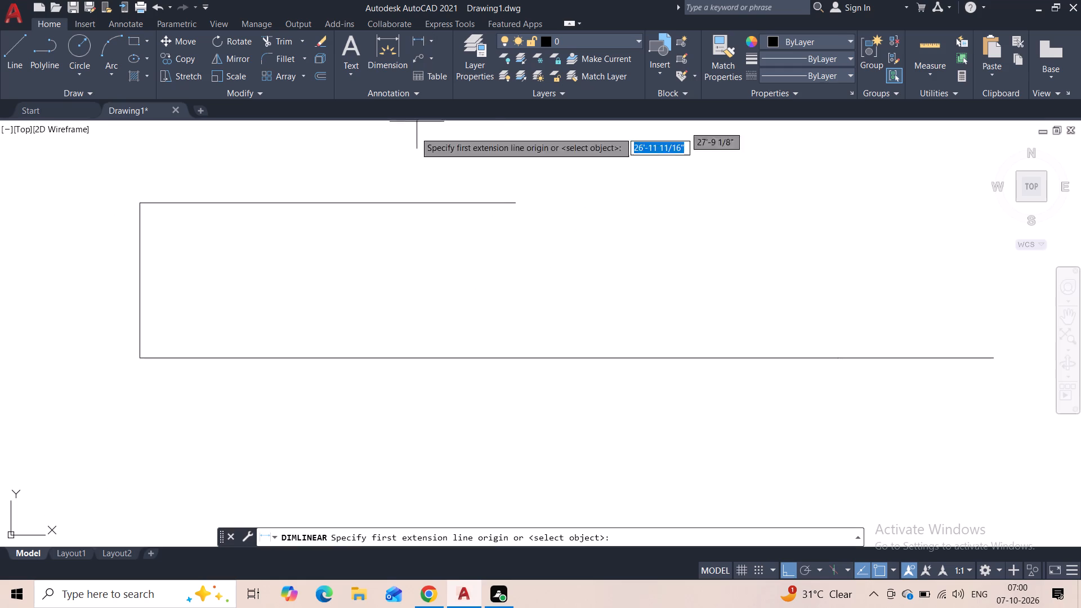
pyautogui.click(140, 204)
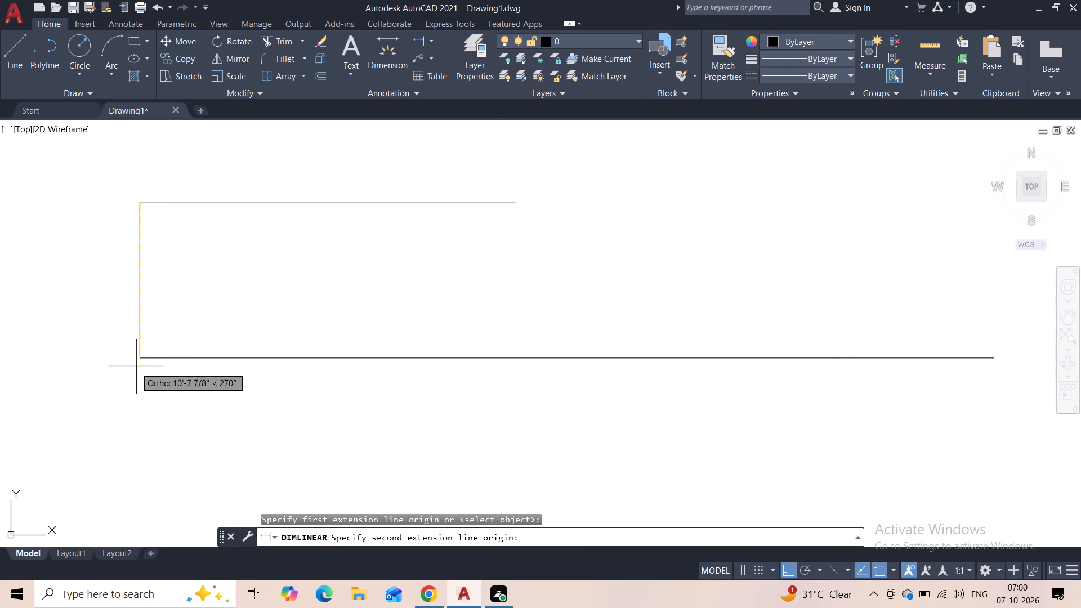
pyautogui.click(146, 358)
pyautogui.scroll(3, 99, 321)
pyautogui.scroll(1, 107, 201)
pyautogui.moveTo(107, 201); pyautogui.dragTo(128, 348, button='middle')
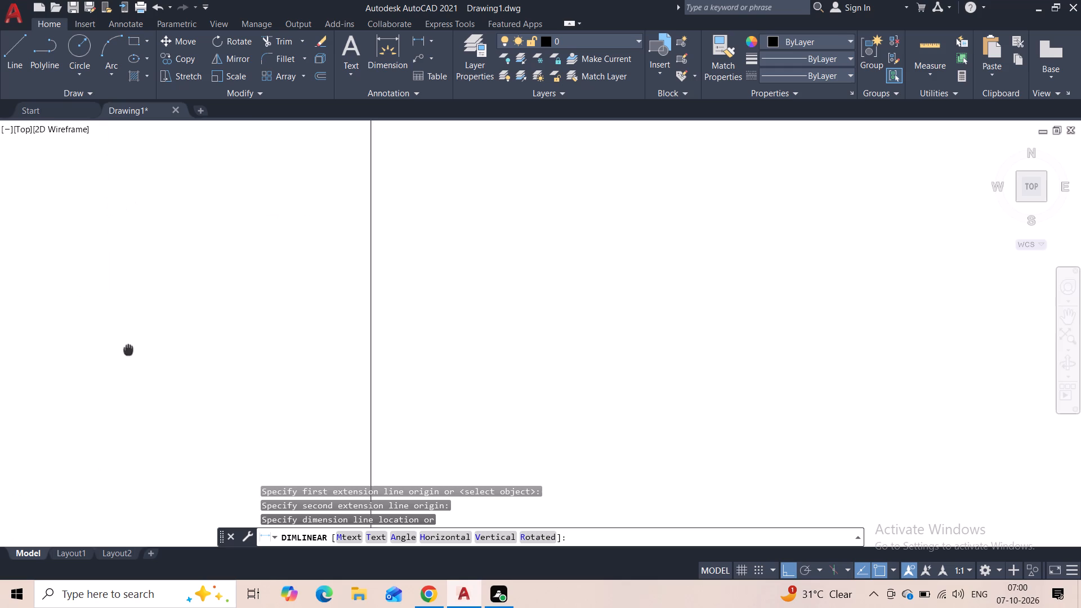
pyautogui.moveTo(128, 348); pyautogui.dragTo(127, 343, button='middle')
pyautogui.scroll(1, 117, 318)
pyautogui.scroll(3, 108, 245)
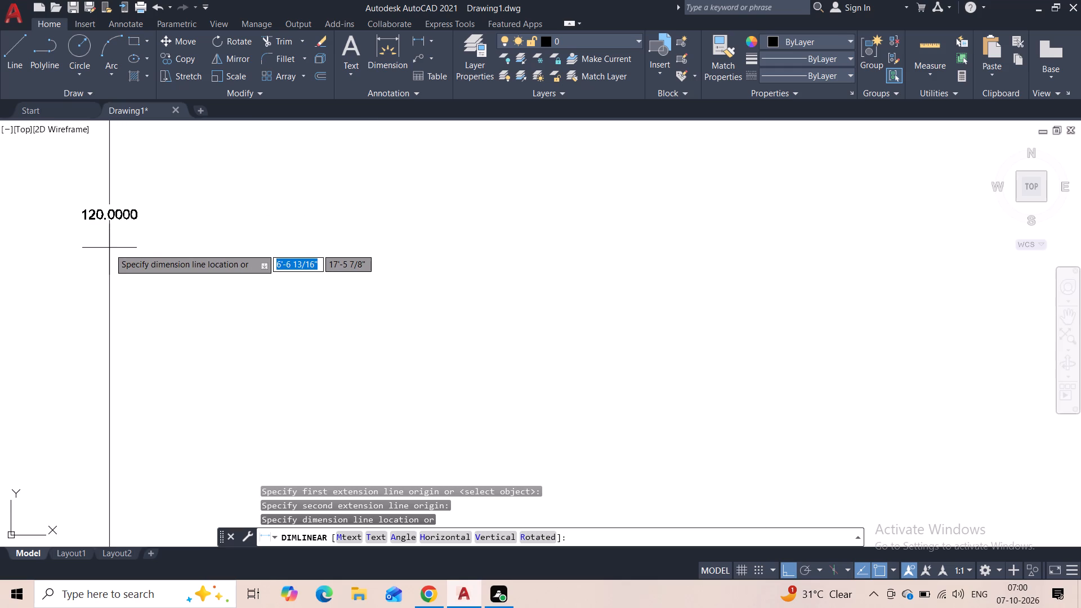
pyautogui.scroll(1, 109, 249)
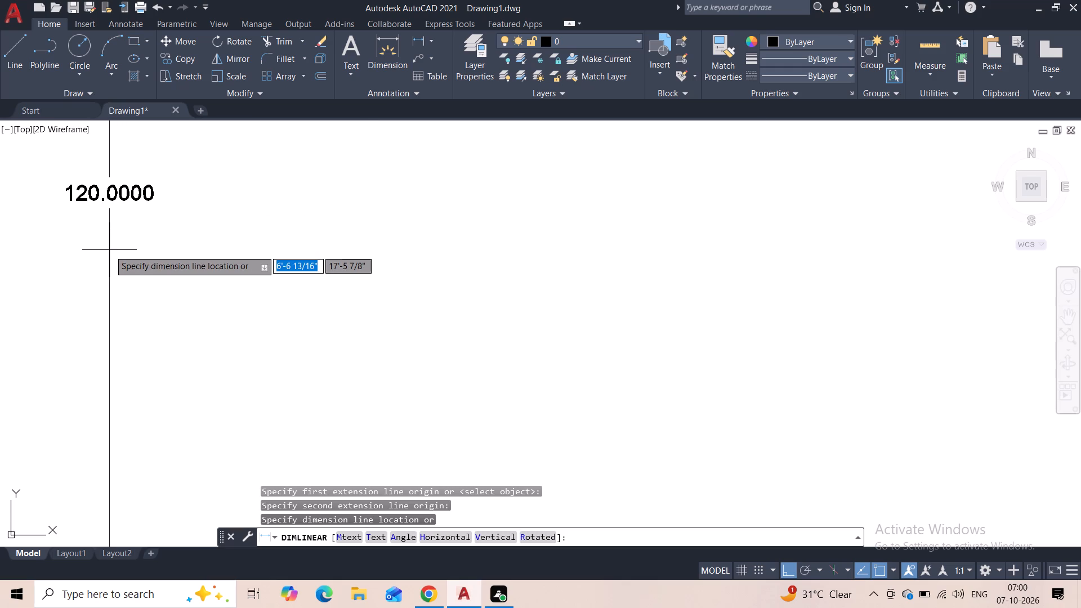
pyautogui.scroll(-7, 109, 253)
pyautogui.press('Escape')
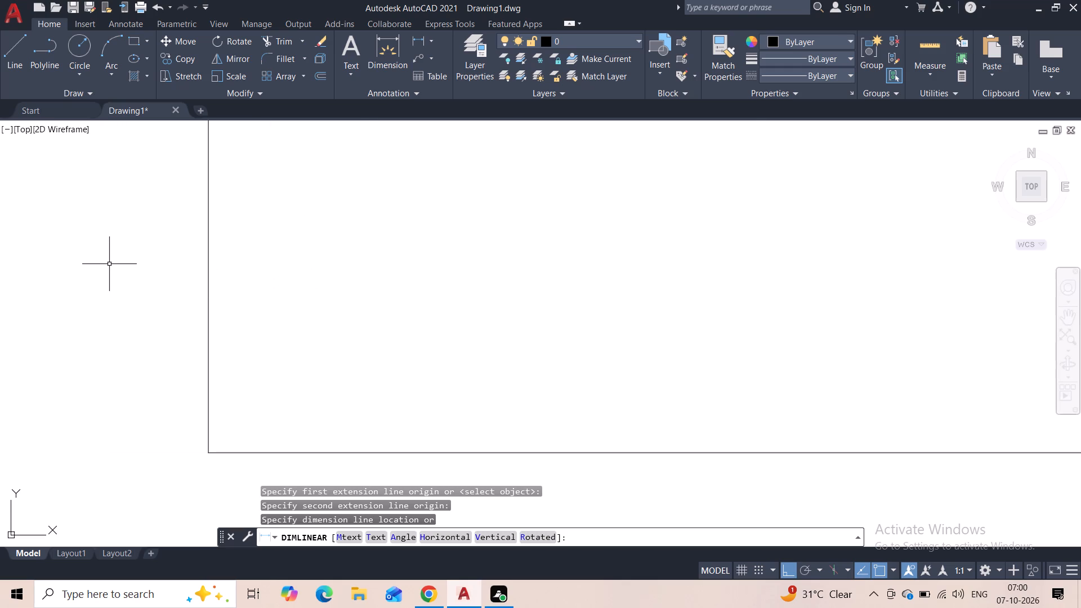
# Set the Standard dimension style's linear unit format to Architectural.
pyautogui.press('d')
pyautogui.click(165, 299)
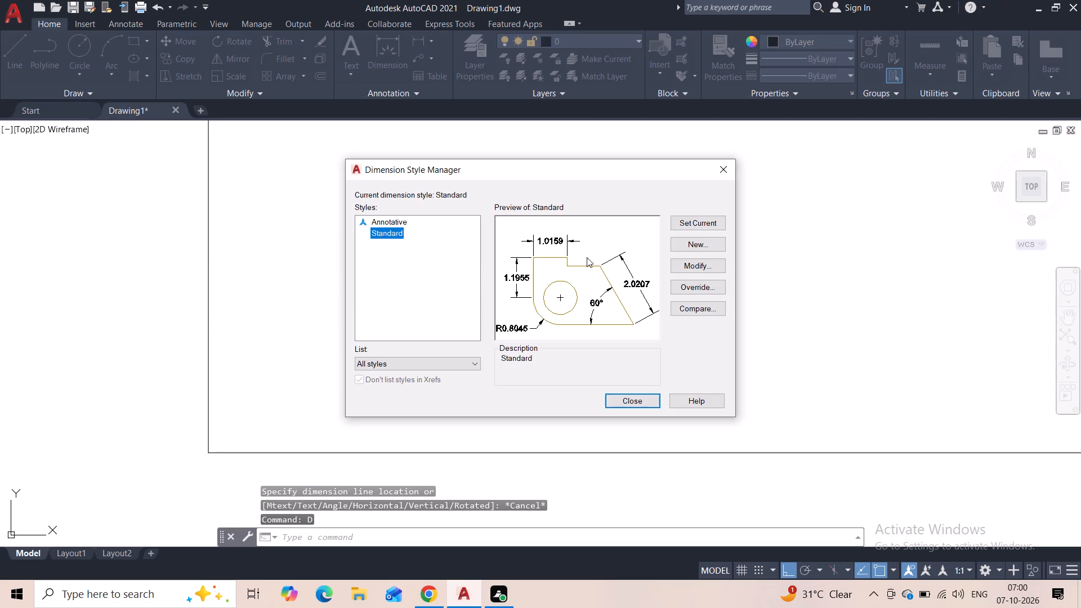
pyautogui.click(683, 267)
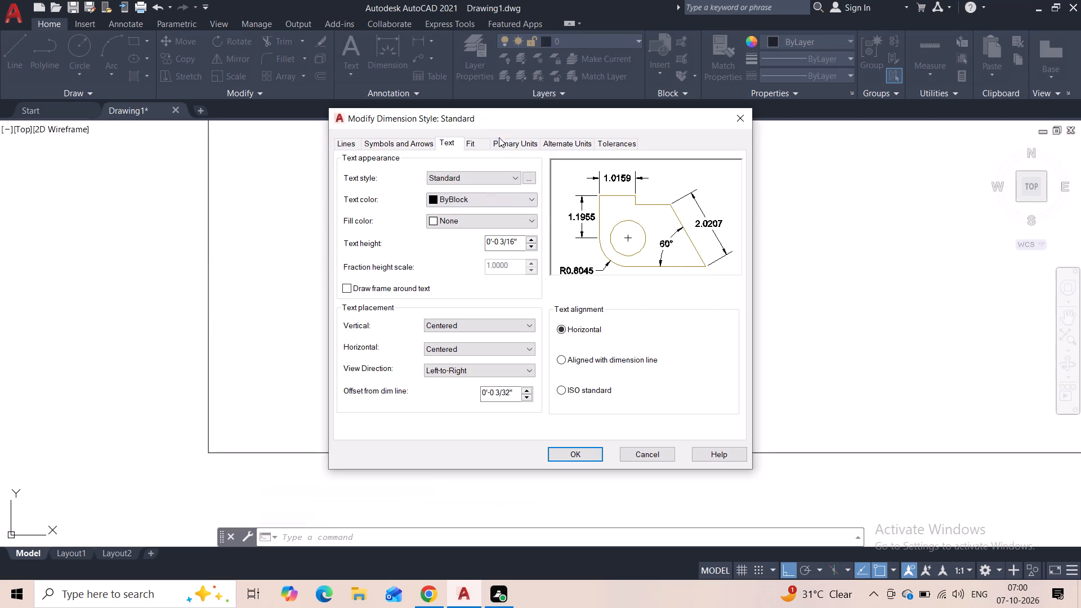
pyautogui.click(503, 145)
pyautogui.click(483, 175)
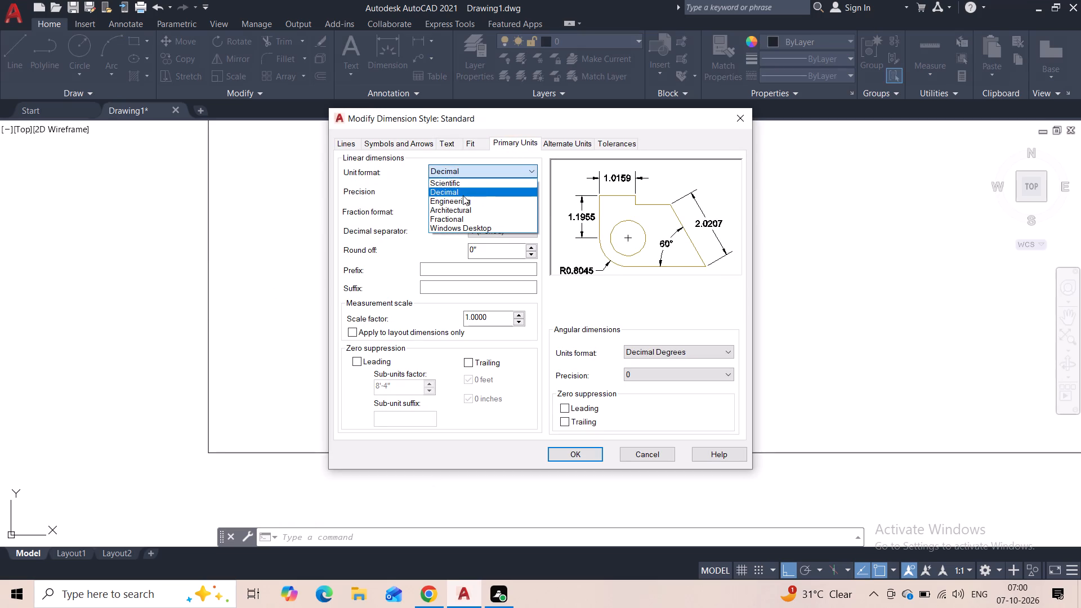
pyautogui.click(468, 211)
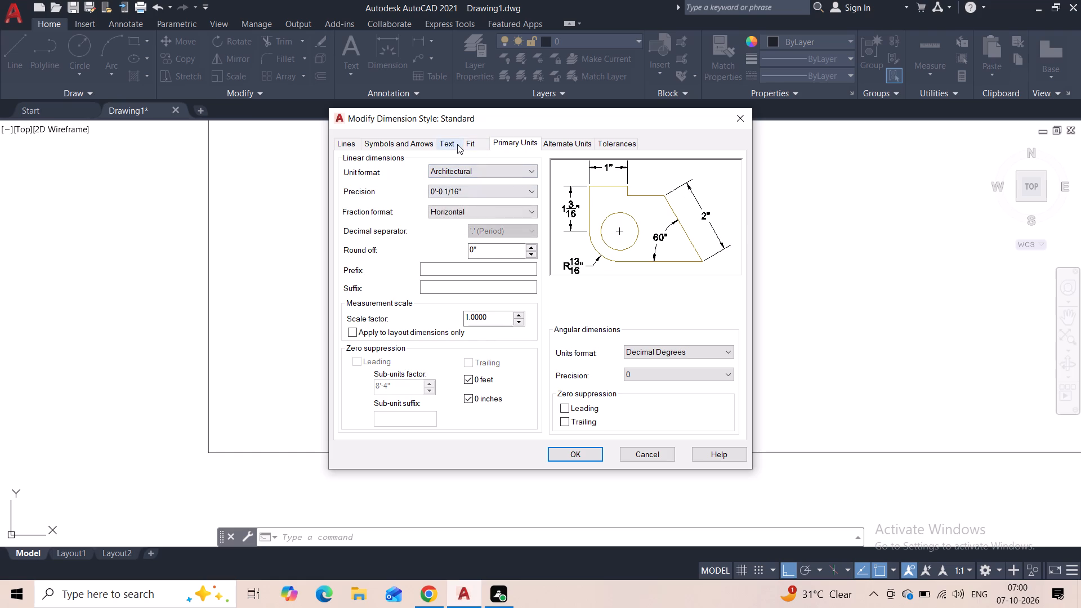
# Set the Standard dimension style's text height to 5/8" and make the style current.
pyautogui.click(457, 144)
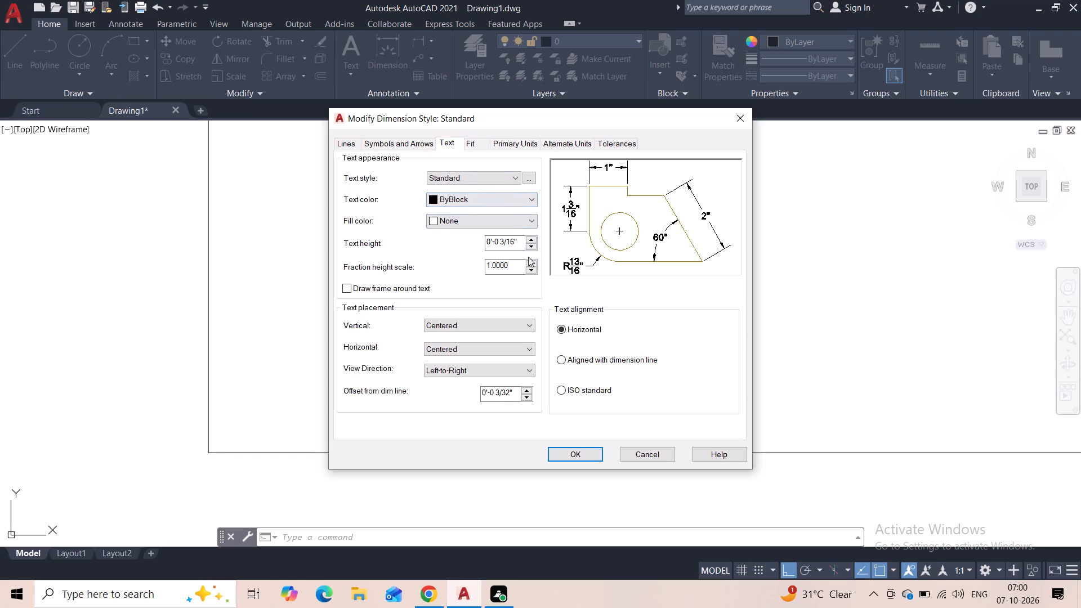
pyautogui.click(526, 244)
pyautogui.click(526, 247)
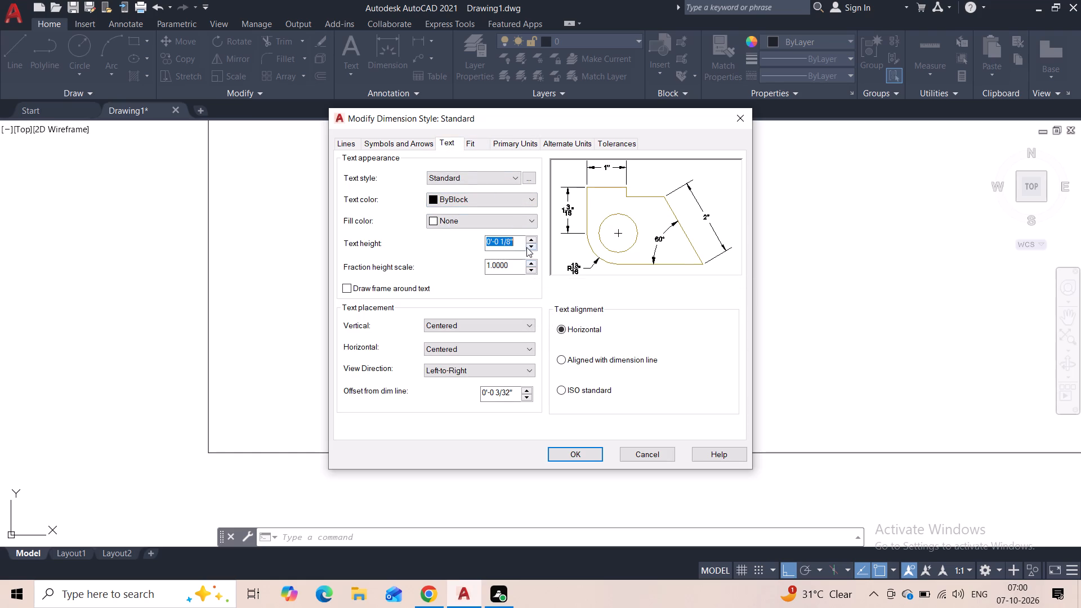
pyautogui.doubleClick(528, 244)
pyautogui.doubleClick(528, 244)
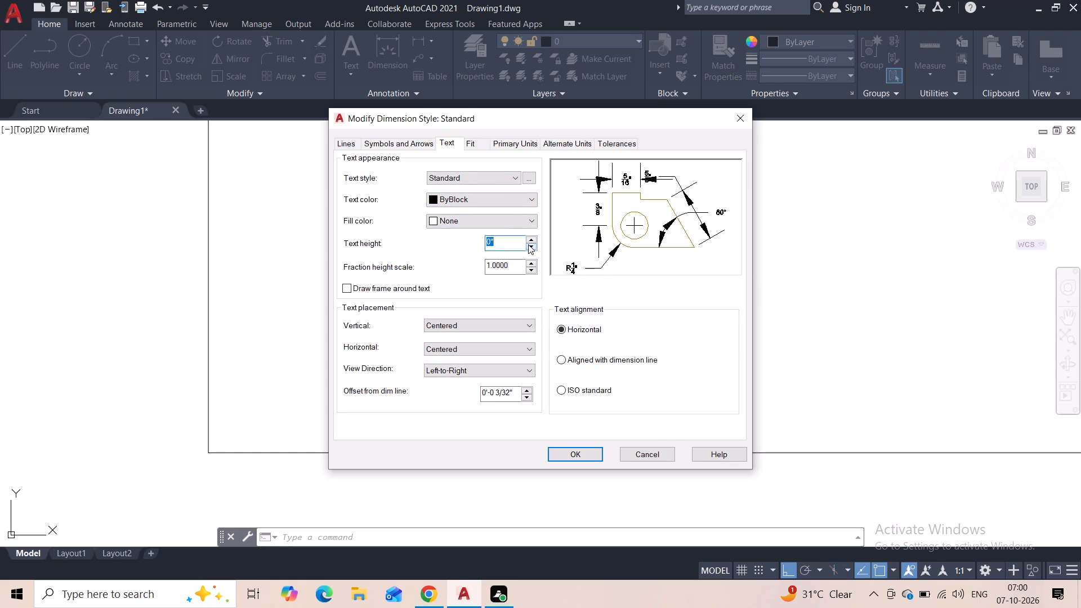
pyautogui.tripleClick(531, 239)
pyautogui.tripleClick(531, 239)
pyautogui.tripleClick(531, 239)
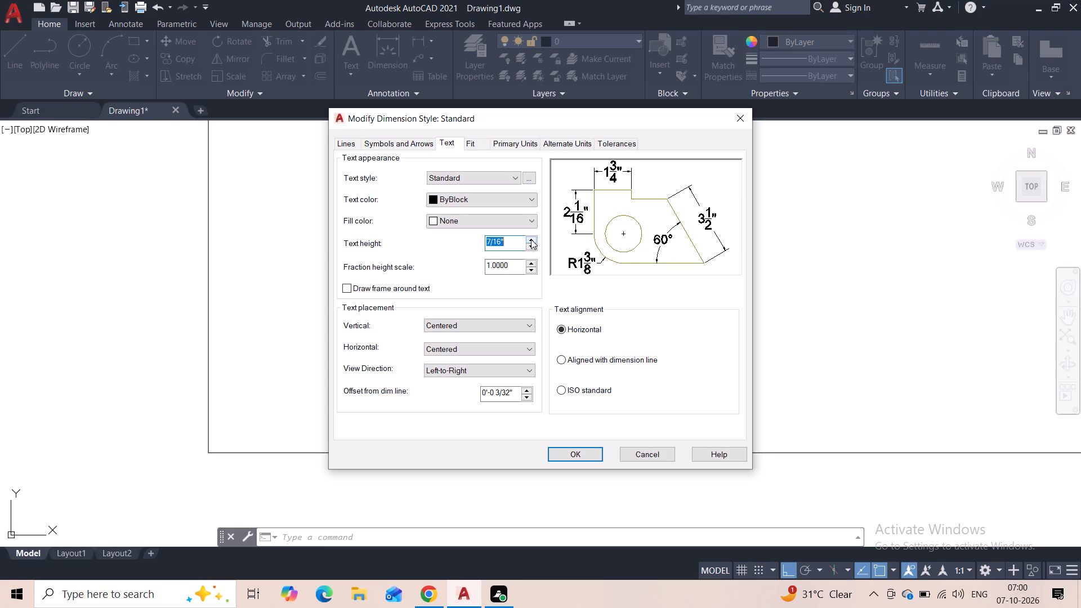
pyautogui.click(531, 239)
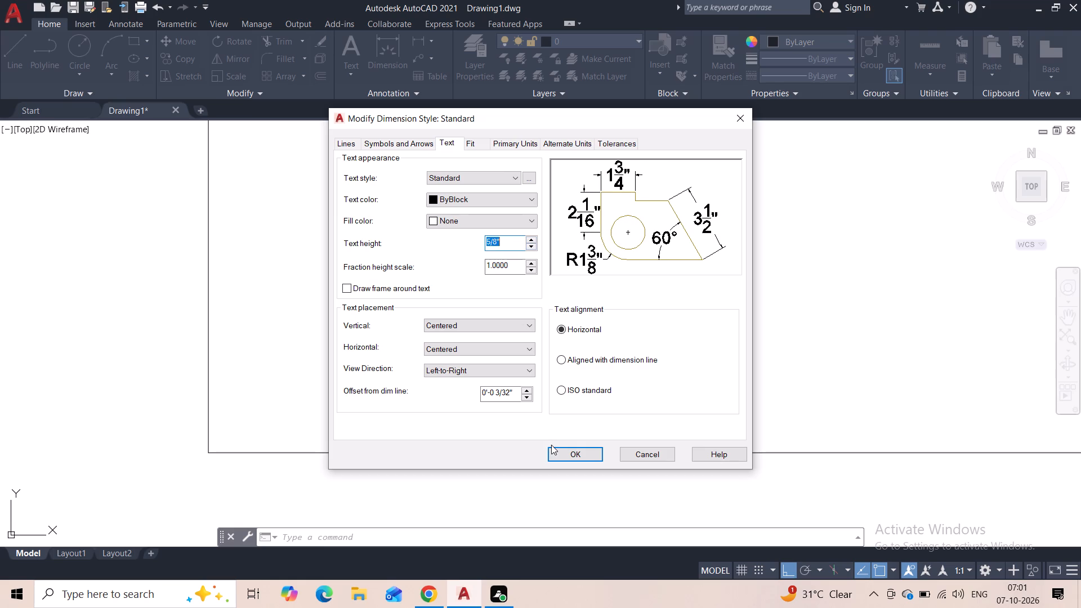
pyautogui.click(551, 449)
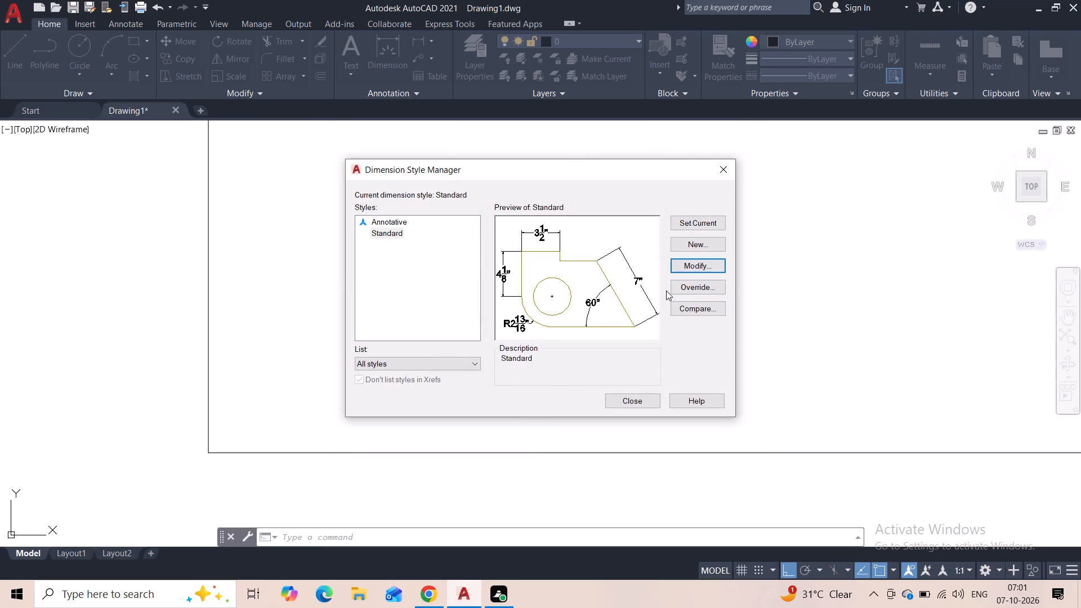
pyautogui.click(695, 220)
pyautogui.click(629, 397)
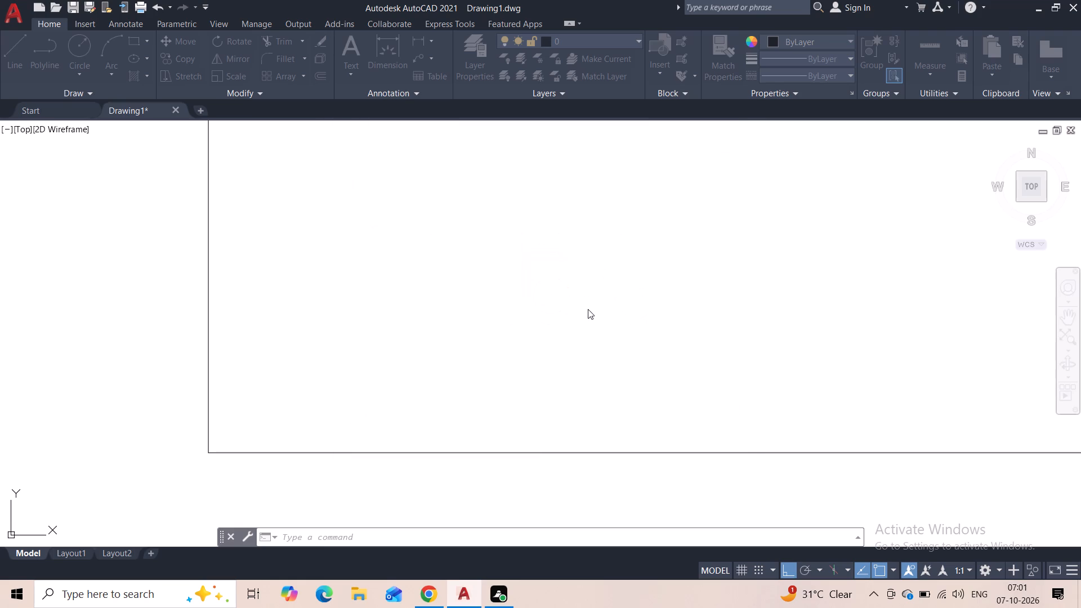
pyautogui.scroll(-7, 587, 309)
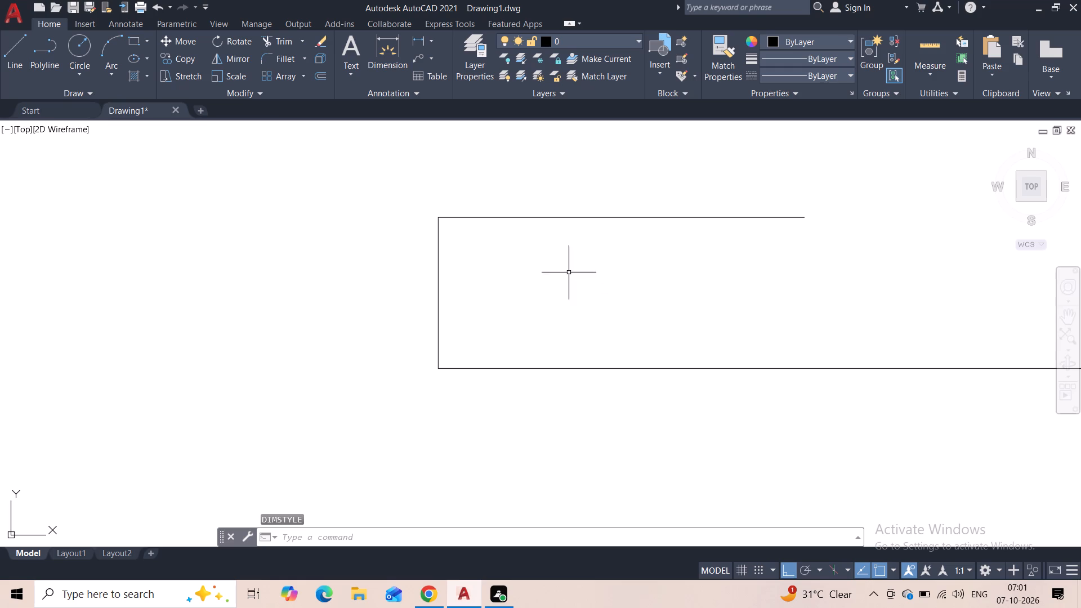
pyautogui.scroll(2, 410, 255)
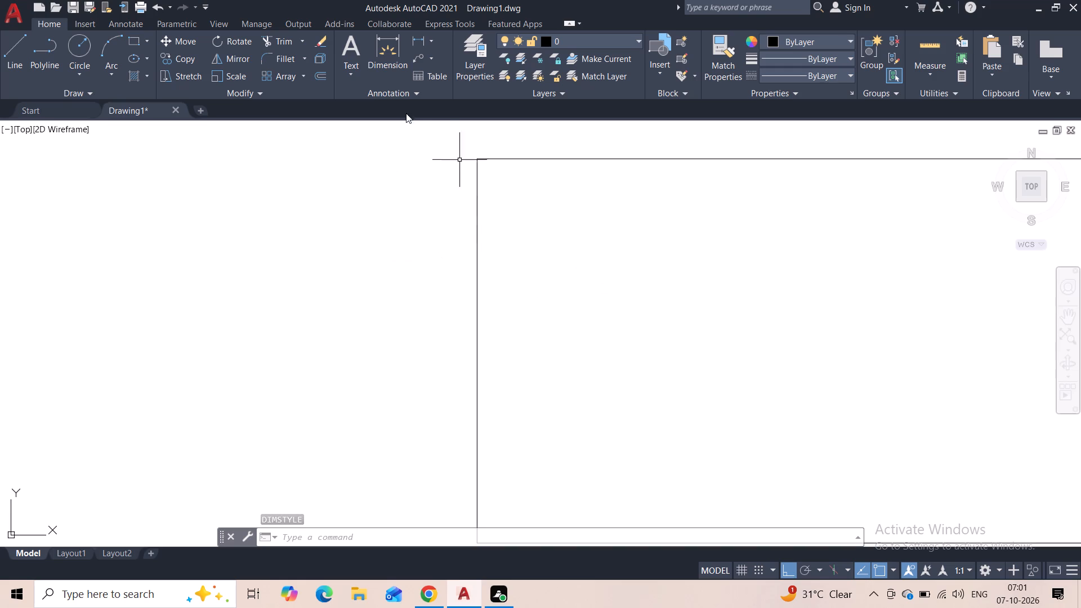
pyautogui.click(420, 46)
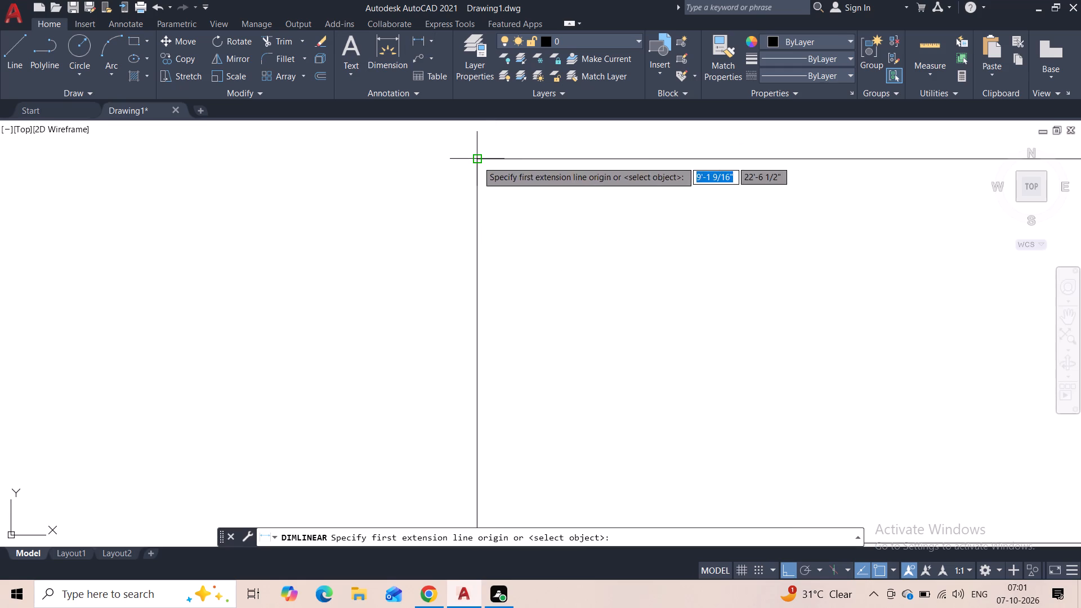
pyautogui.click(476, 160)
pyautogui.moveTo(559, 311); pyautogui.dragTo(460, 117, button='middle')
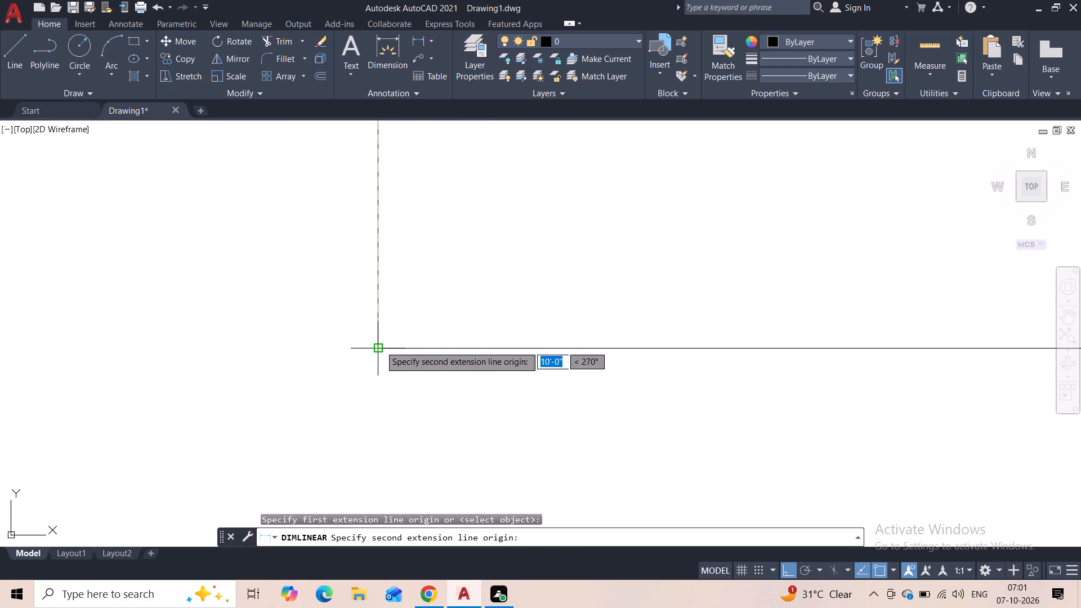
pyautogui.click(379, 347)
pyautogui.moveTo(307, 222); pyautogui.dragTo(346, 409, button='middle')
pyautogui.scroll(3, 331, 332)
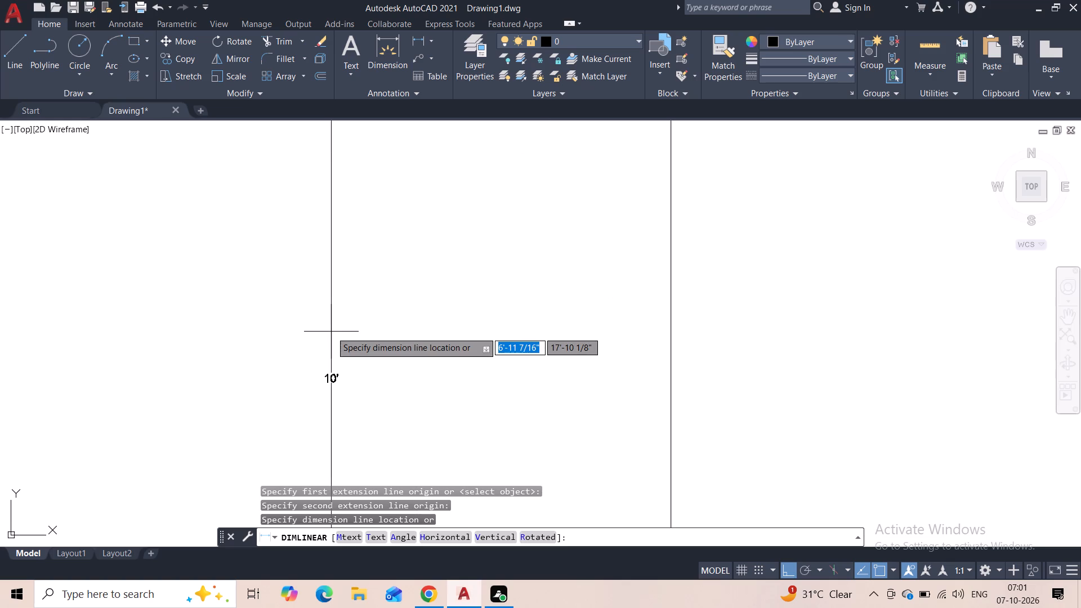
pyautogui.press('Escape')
# Delete the upper horizontal line and the vertical line, keeping only the long bottom line.
pyautogui.scroll(-4, 331, 334)
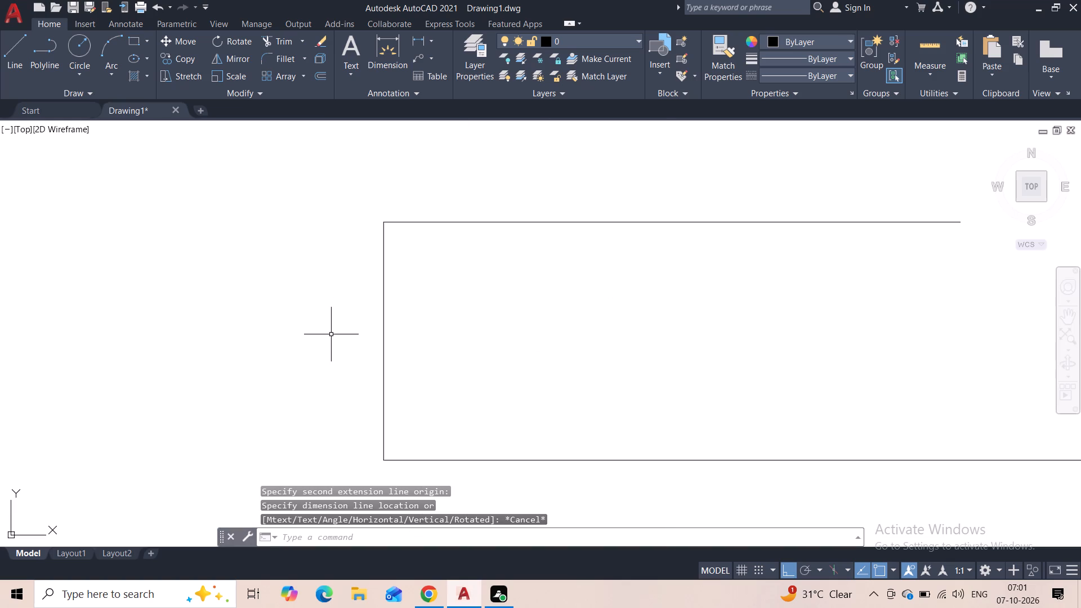
pyautogui.scroll(-1, 331, 335)
pyautogui.moveTo(564, 229); pyautogui.dragTo(559, 244)
pyautogui.click(532, 299)
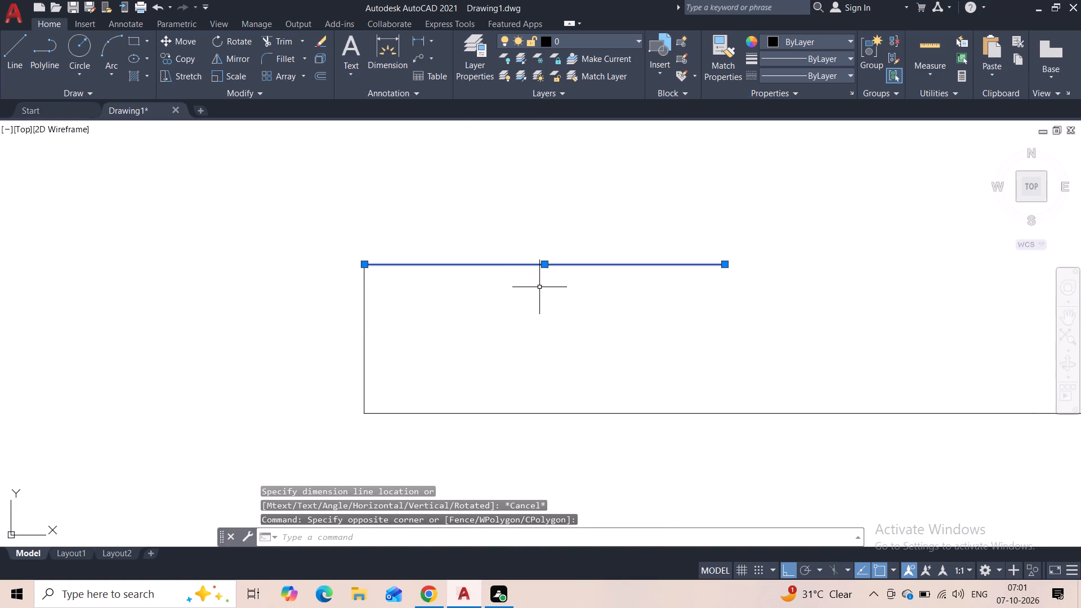
pyautogui.press('Delete')
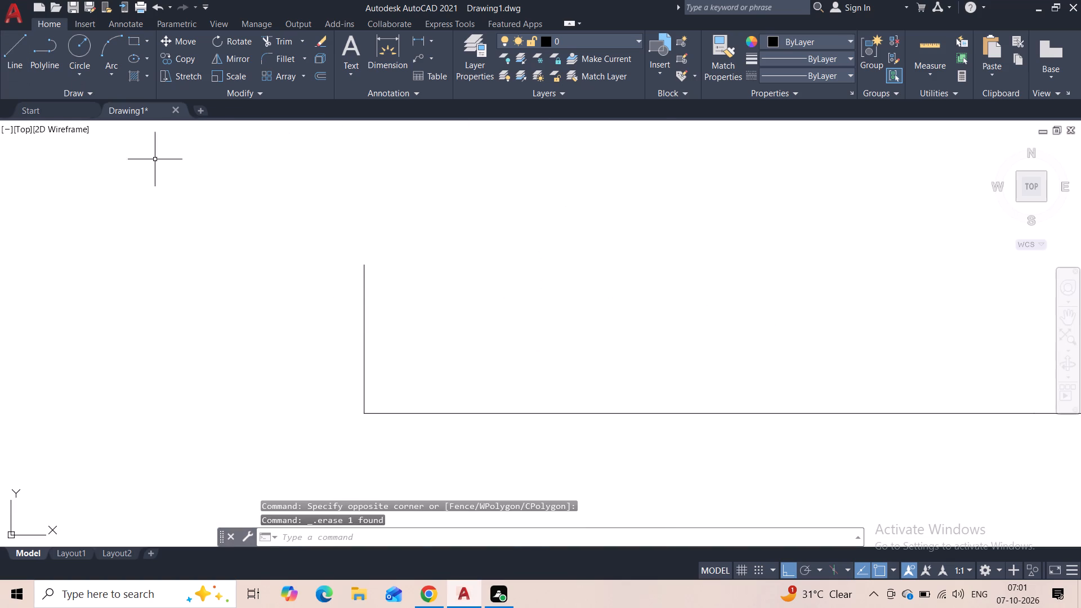
pyautogui.click(402, 276)
pyautogui.click(297, 305)
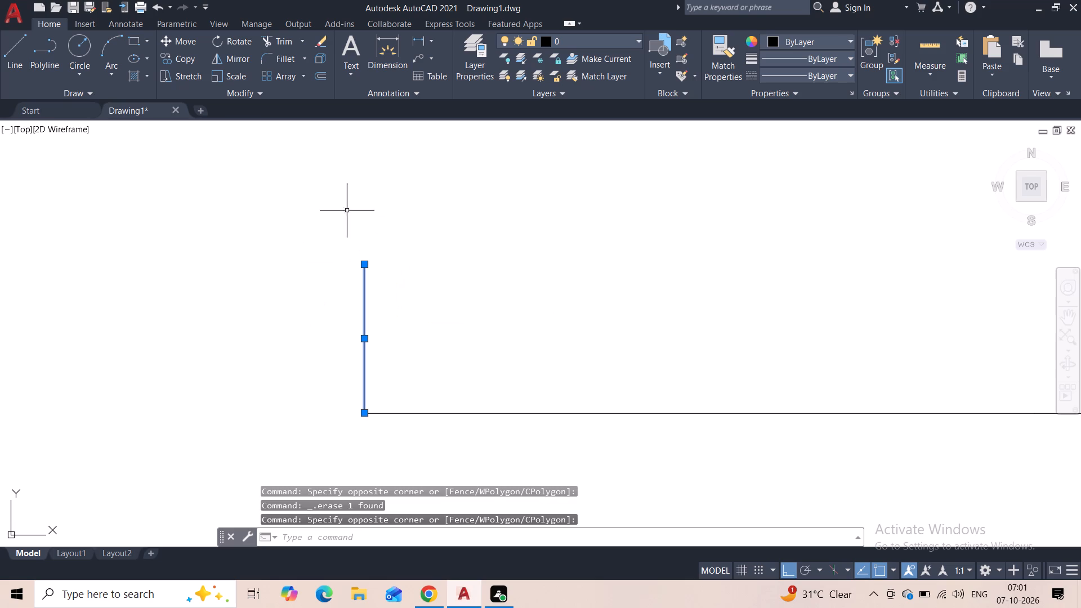
pyautogui.press('Delete')
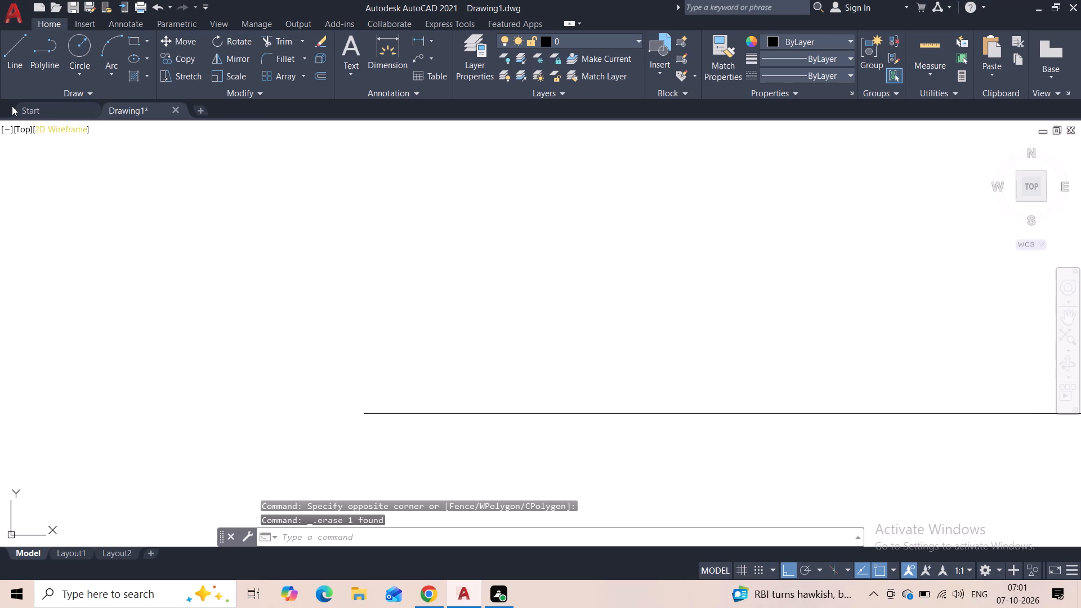
# Draw a 12' vertical line up from the bottom line's left endpoint, continuing with a horizontal line about 20' long in the positive X direction.
pyautogui.click(22, 60)
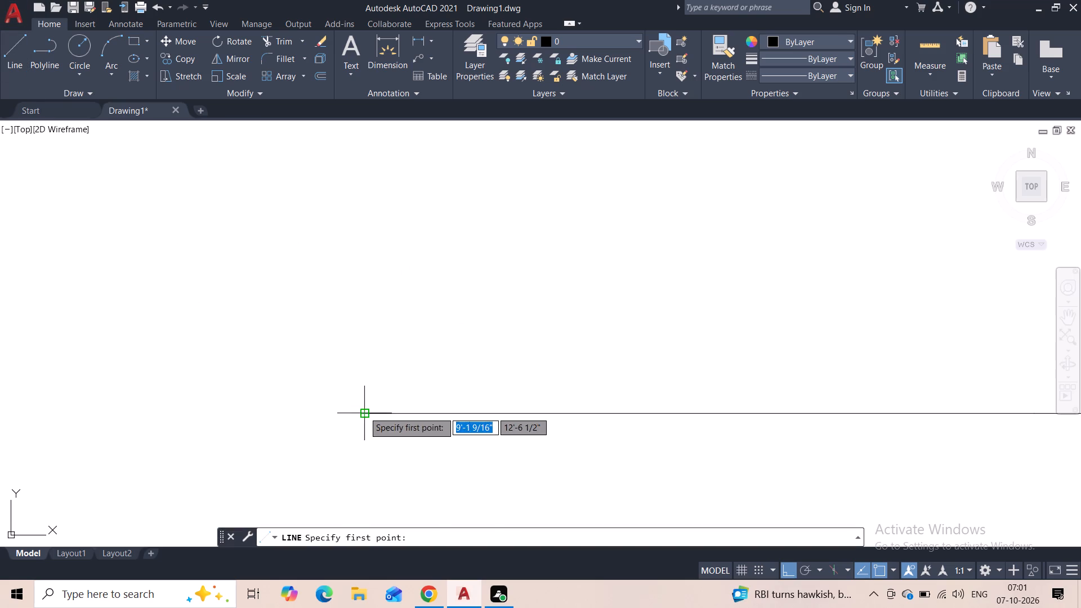
pyautogui.moveTo(364, 412); pyautogui.dragTo(360, 392)
pyautogui.write("12'")
pyautogui.press('Return')
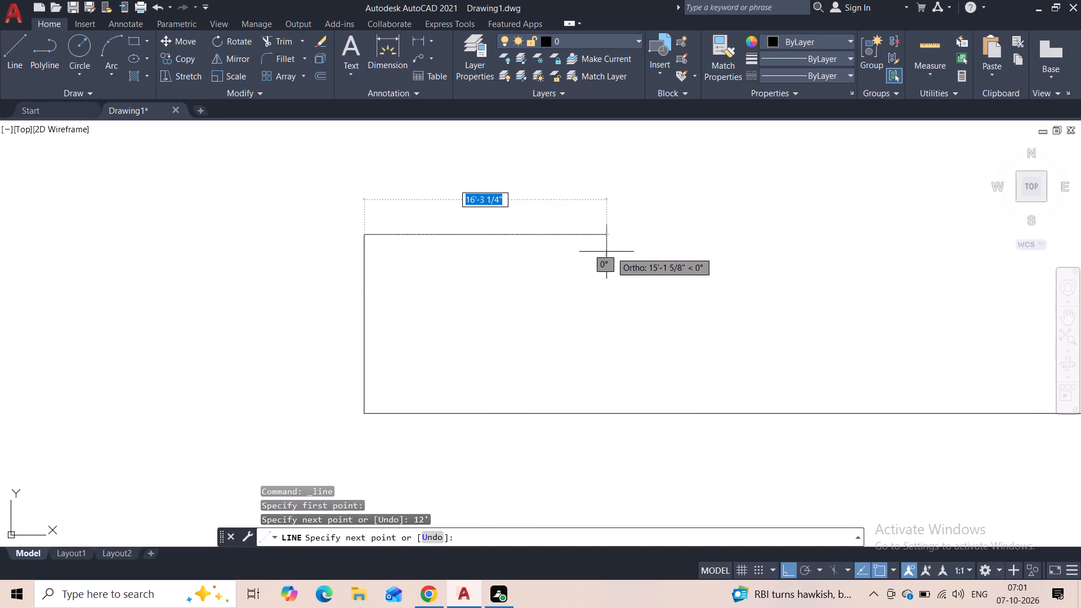
pyautogui.scroll(-2, 635, 251)
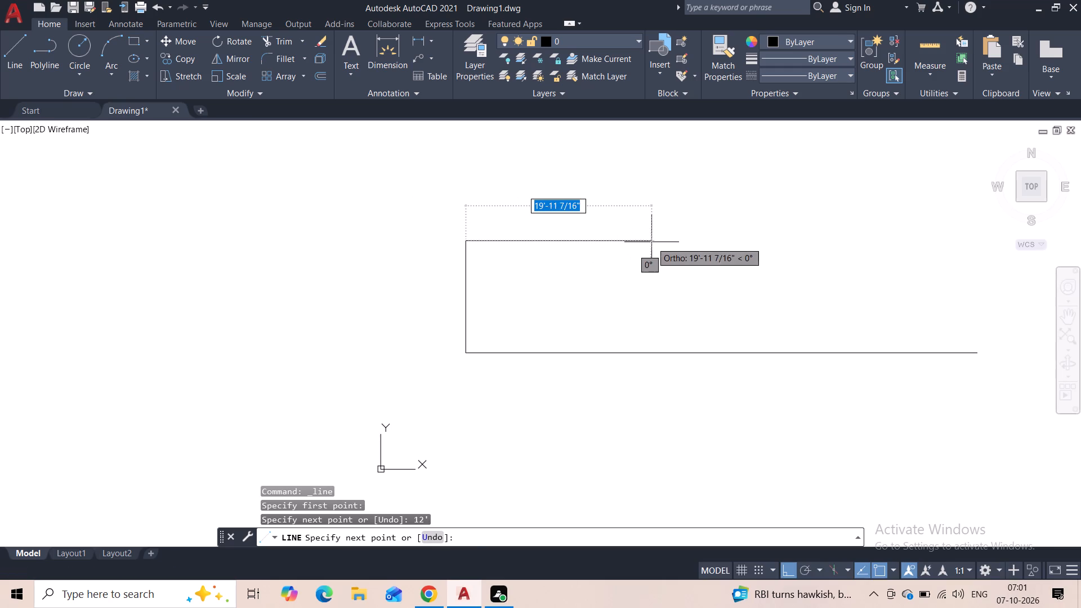
pyautogui.click(651, 242)
pyautogui.press('Escape')
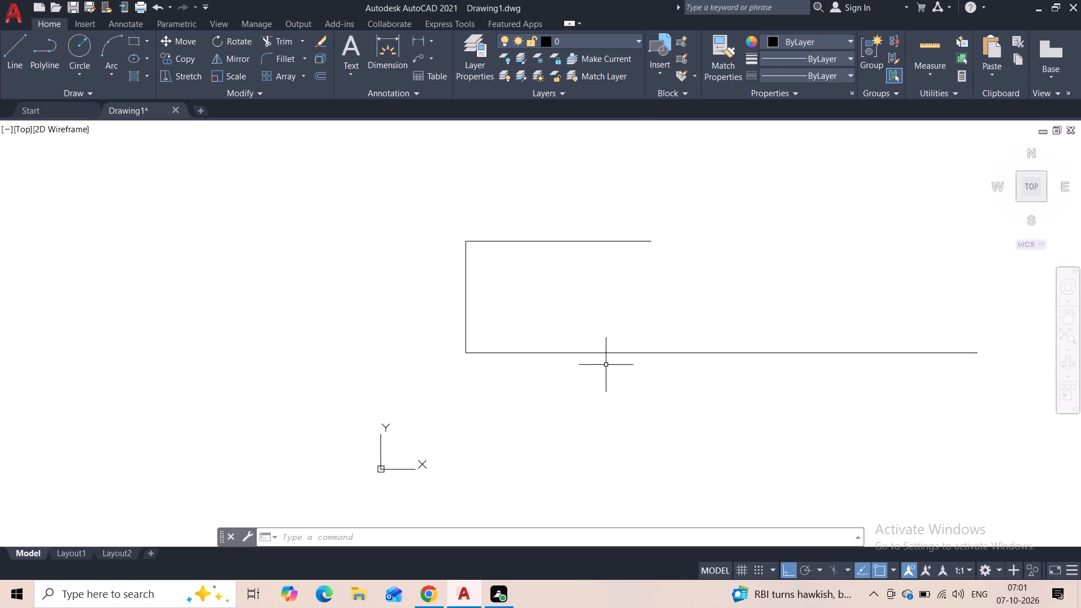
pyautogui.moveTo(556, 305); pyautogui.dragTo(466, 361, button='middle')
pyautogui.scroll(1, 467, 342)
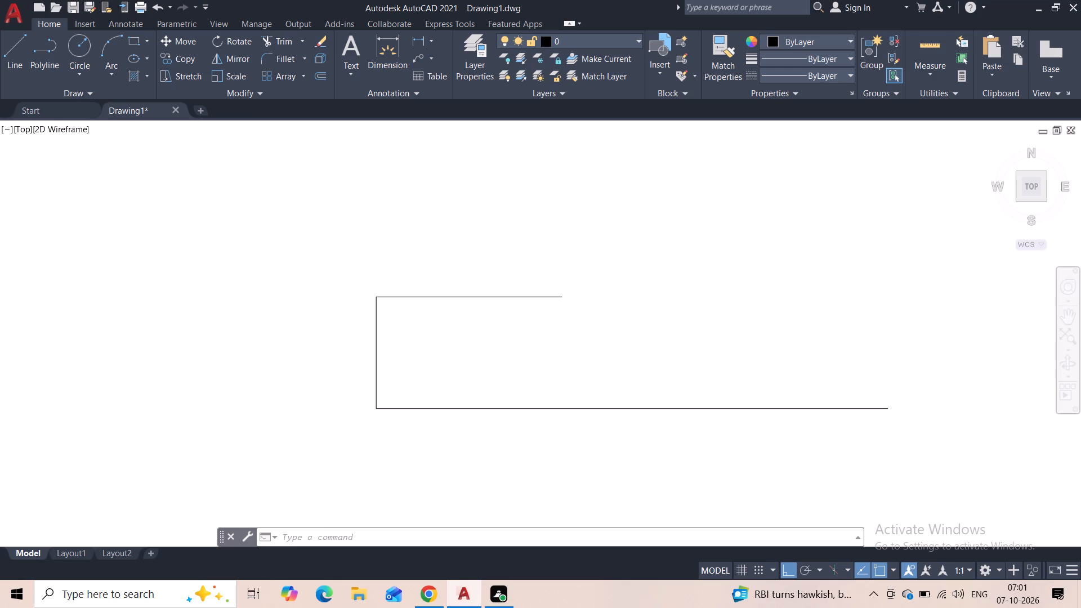
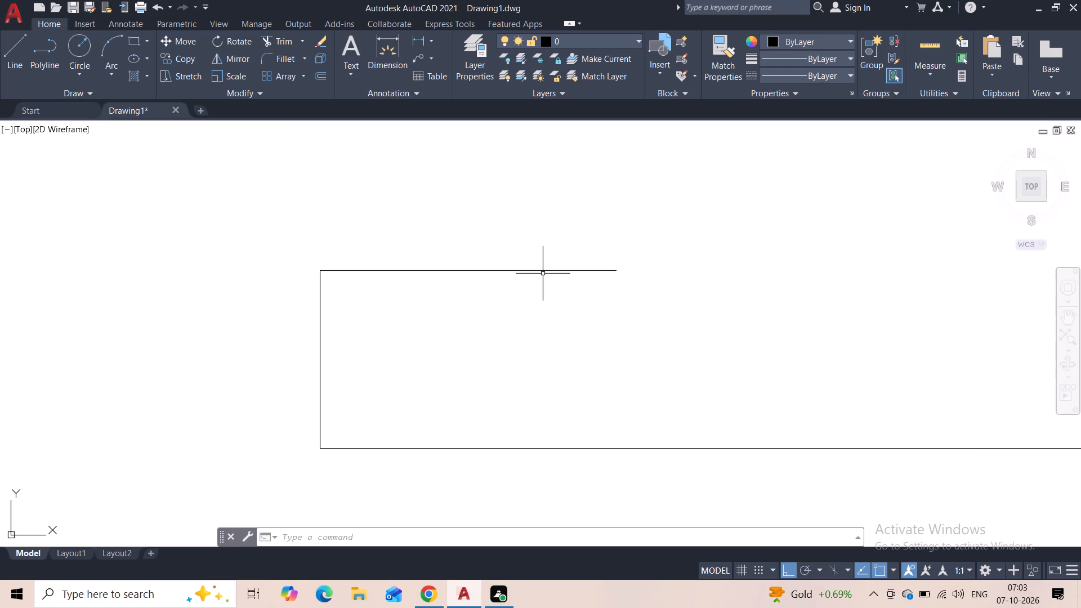
# From the vertical line's foot on the baseline, draw connected lines about 9' in negative X, 5' up and about 29' in positive X.
pyautogui.click(11, 52)
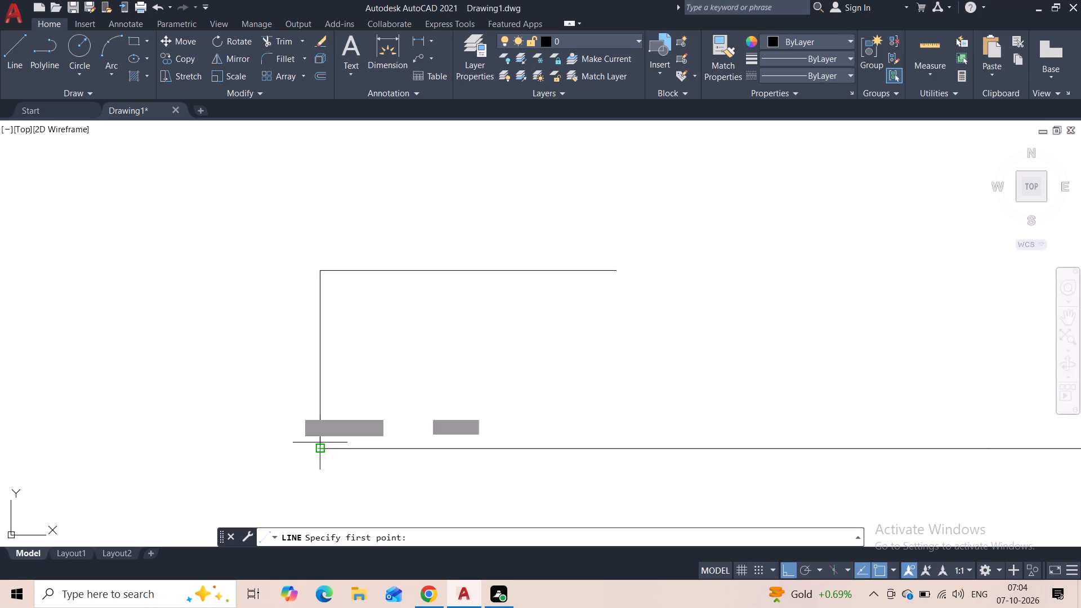
pyautogui.click(320, 452)
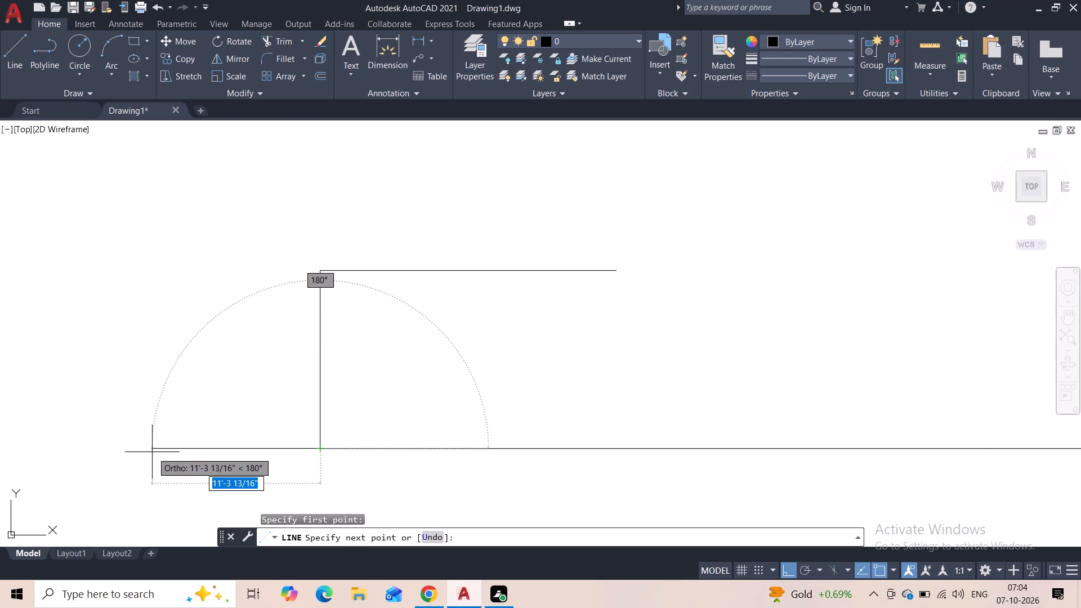
pyautogui.click(185, 456)
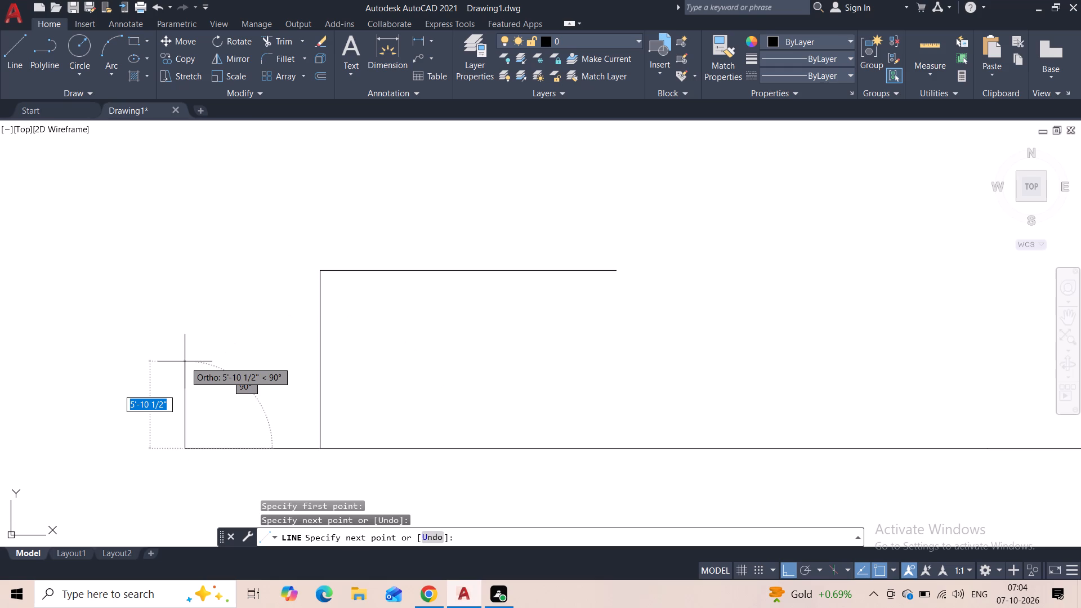
pyautogui.press('5')
pyautogui.press("'")
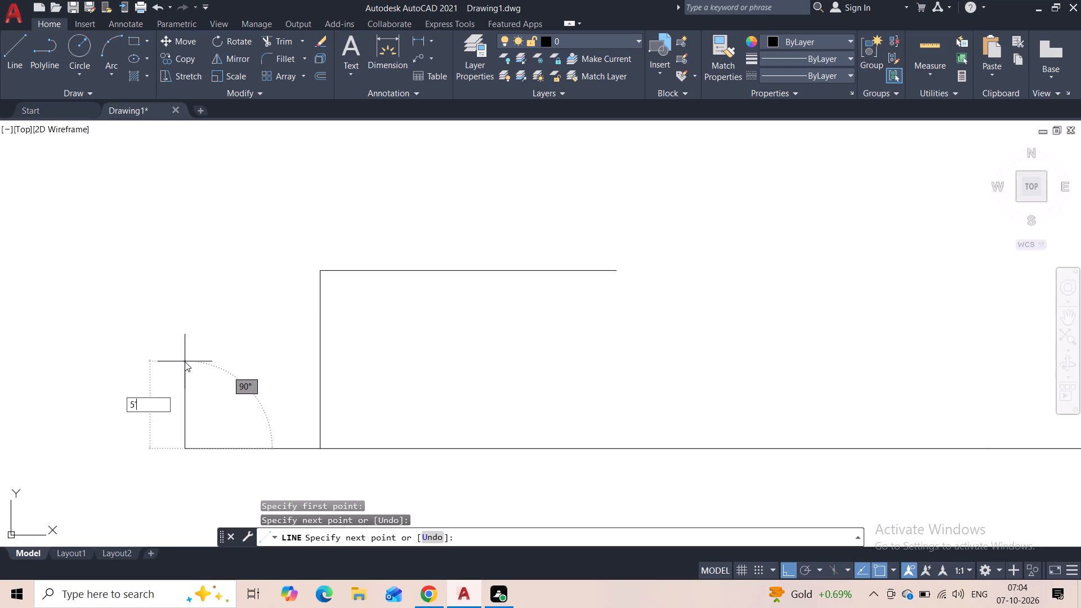
pyautogui.press('Return')
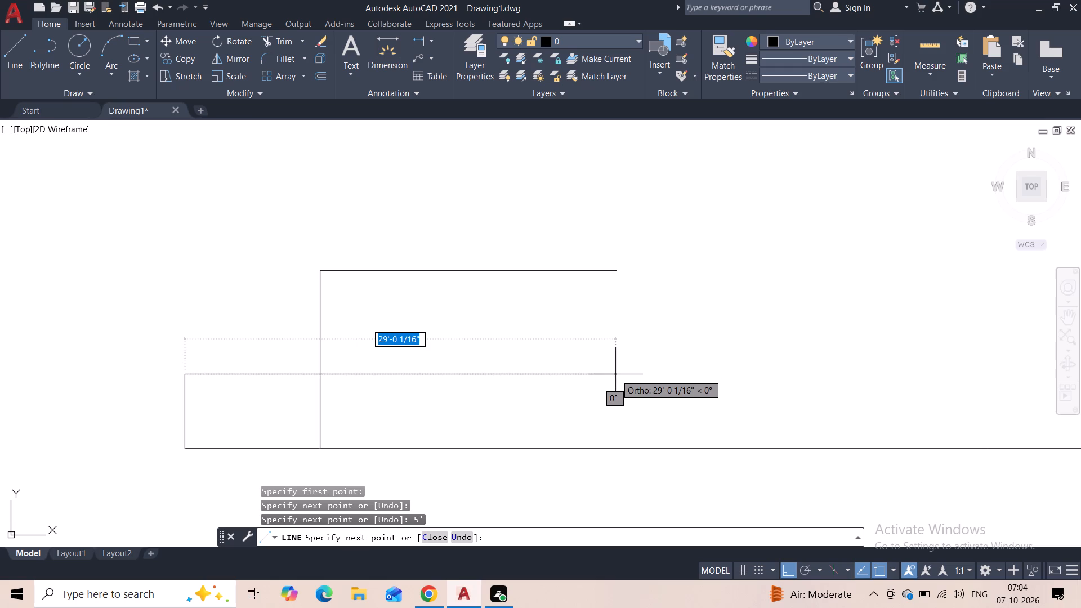
pyautogui.click(615, 374)
pyautogui.press('Escape')
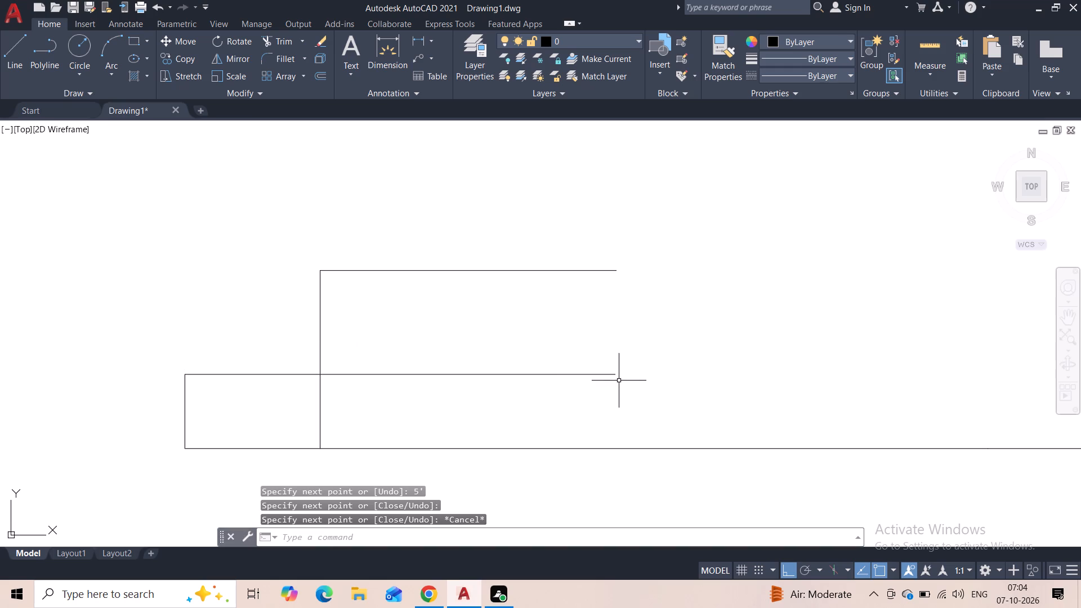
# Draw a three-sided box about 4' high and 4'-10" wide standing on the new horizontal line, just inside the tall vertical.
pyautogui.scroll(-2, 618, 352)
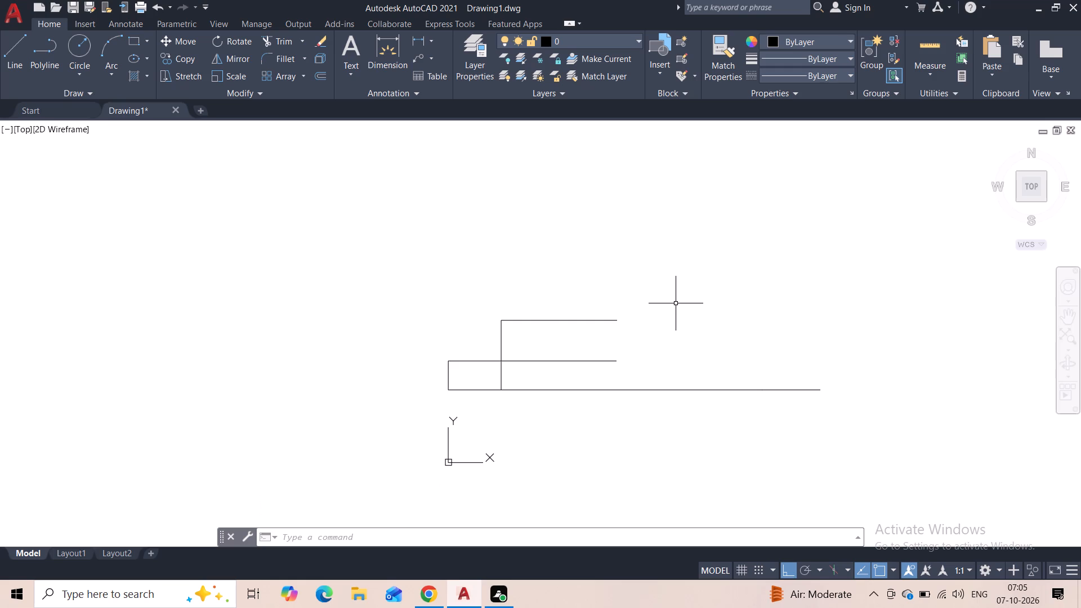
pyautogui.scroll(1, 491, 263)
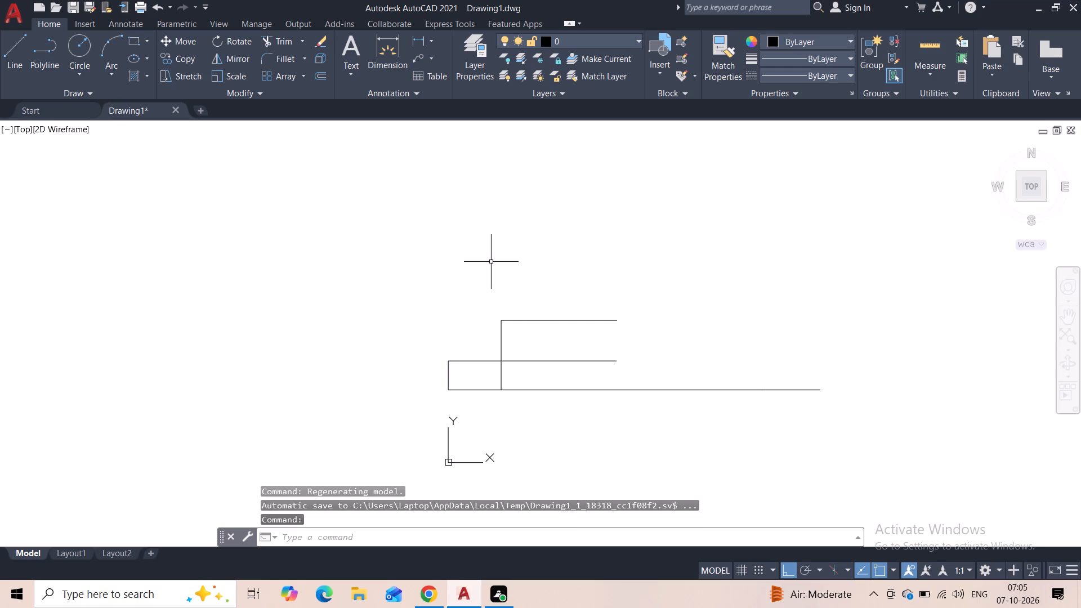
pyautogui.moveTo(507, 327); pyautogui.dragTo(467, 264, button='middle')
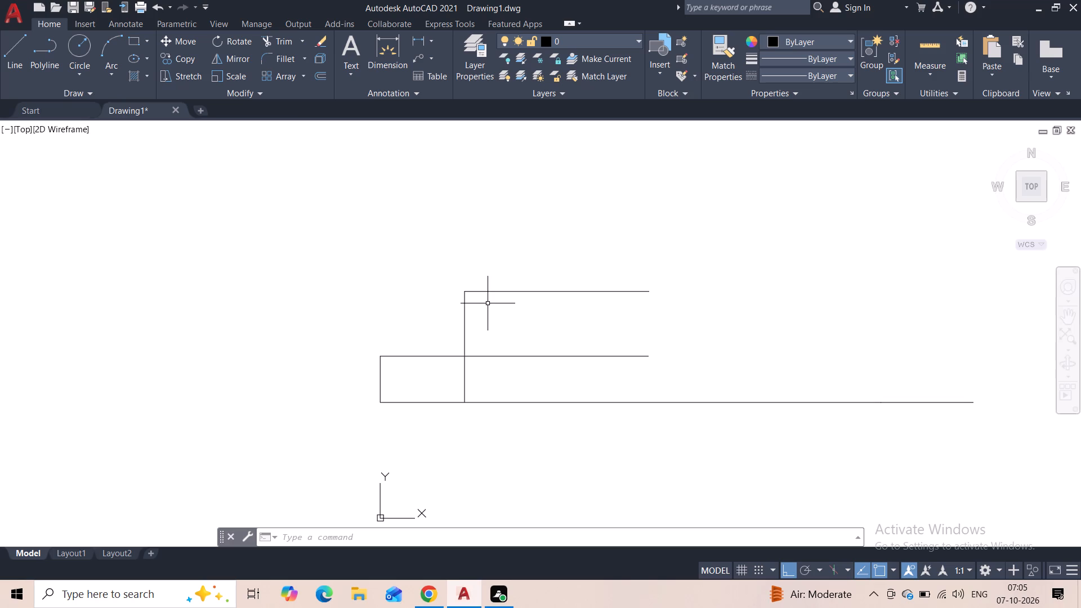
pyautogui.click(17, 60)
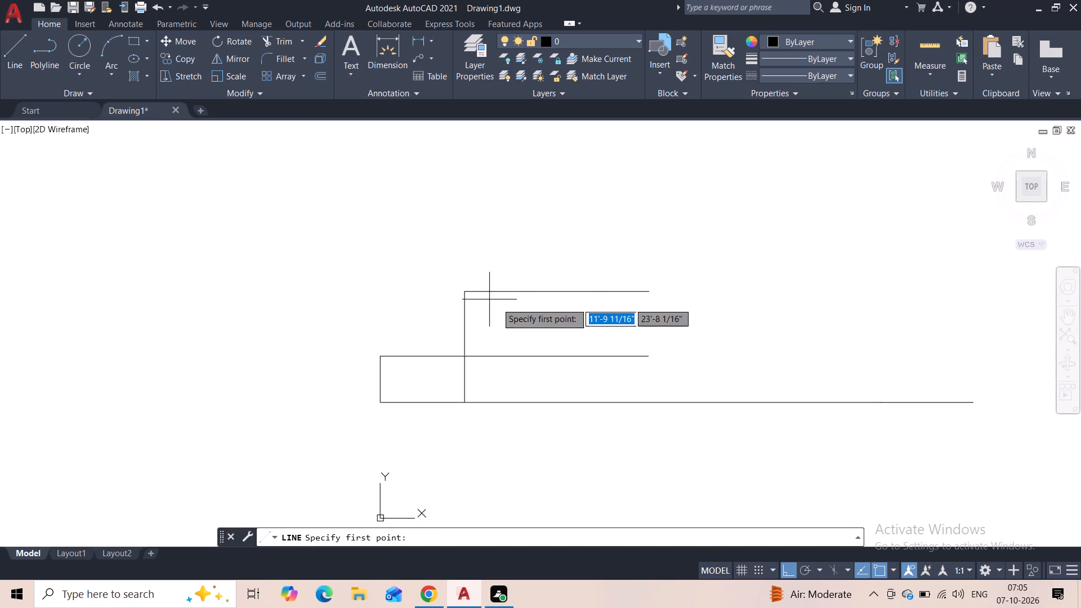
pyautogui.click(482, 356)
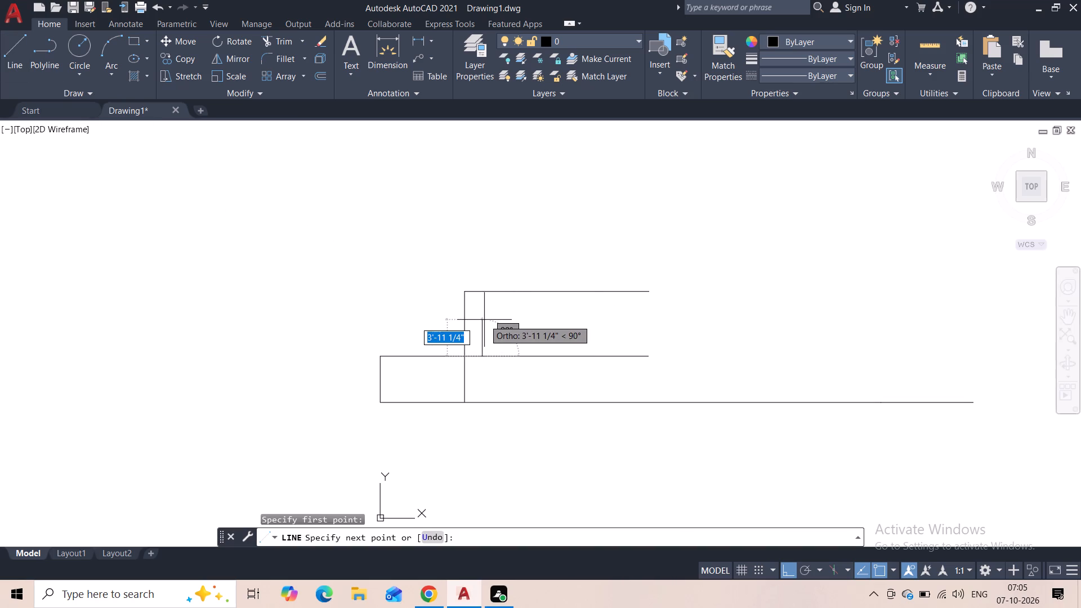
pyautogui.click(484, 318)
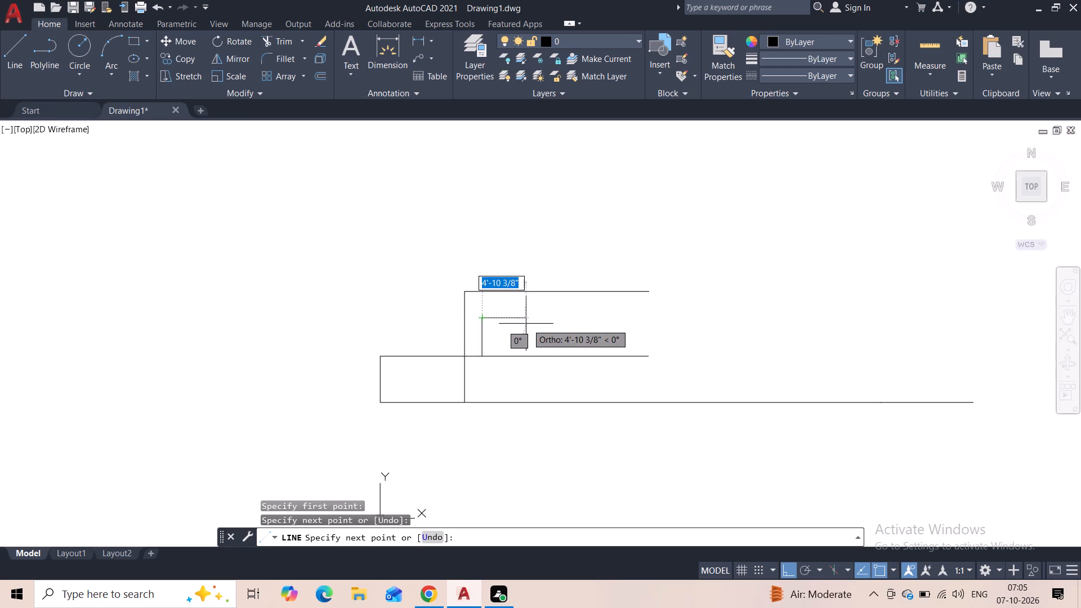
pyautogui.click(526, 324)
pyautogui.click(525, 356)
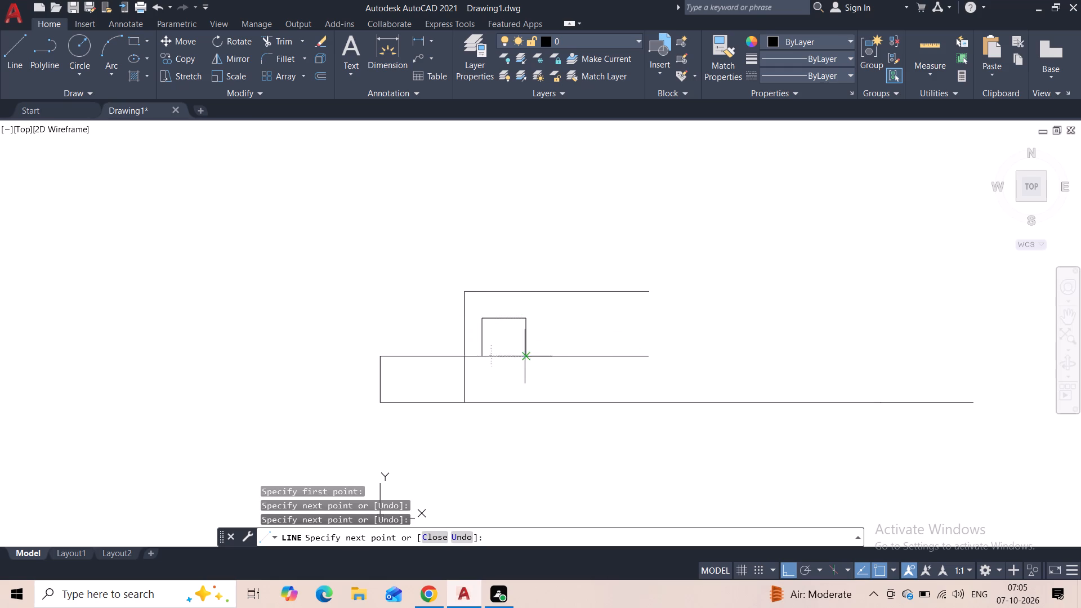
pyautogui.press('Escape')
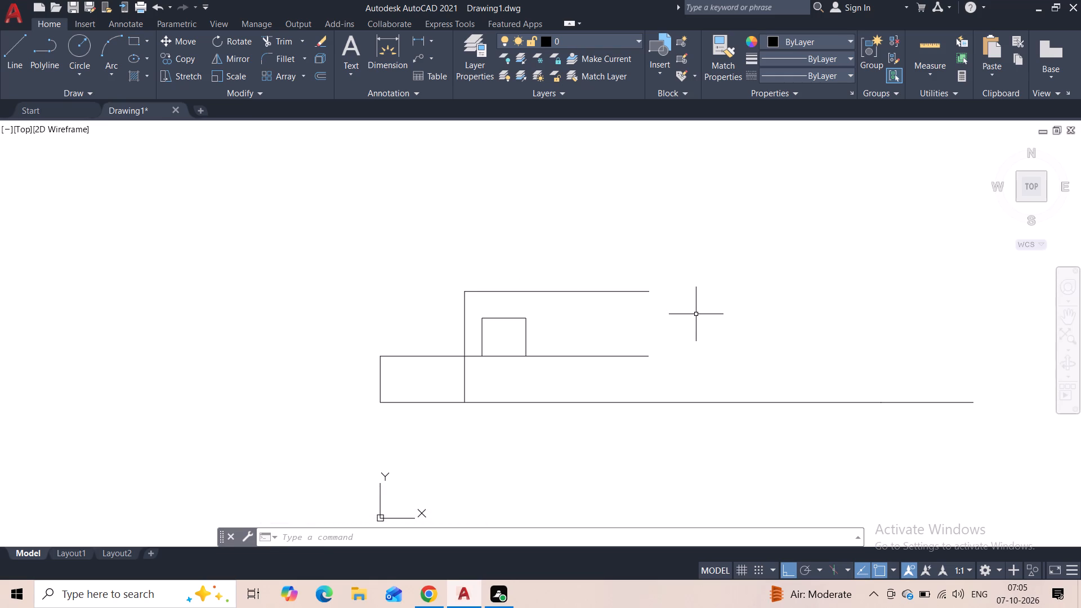
# Delete the tall 12' vertical line and the uppermost horizontal line connected to it.
pyautogui.scroll(-2, 696, 315)
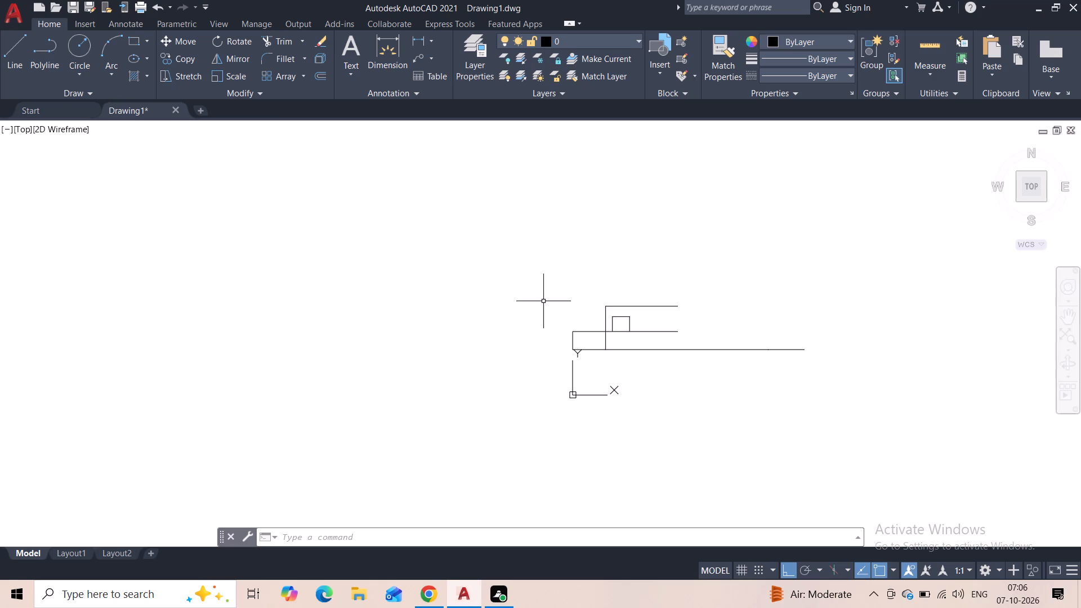
pyautogui.scroll(2, 655, 298)
pyautogui.click(650, 296)
pyautogui.click(644, 333)
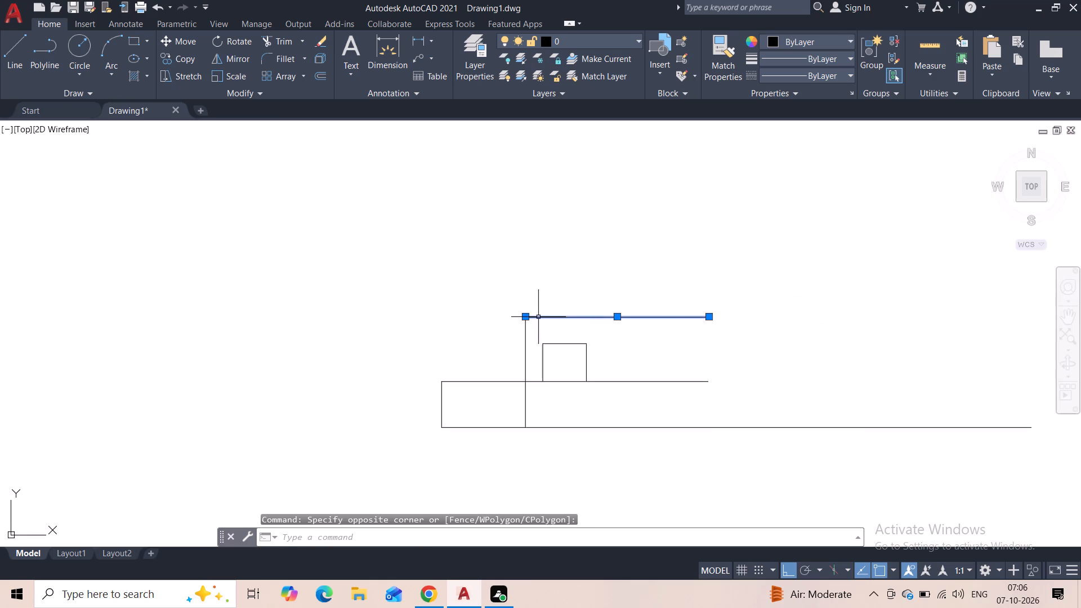
pyautogui.press('Escape')
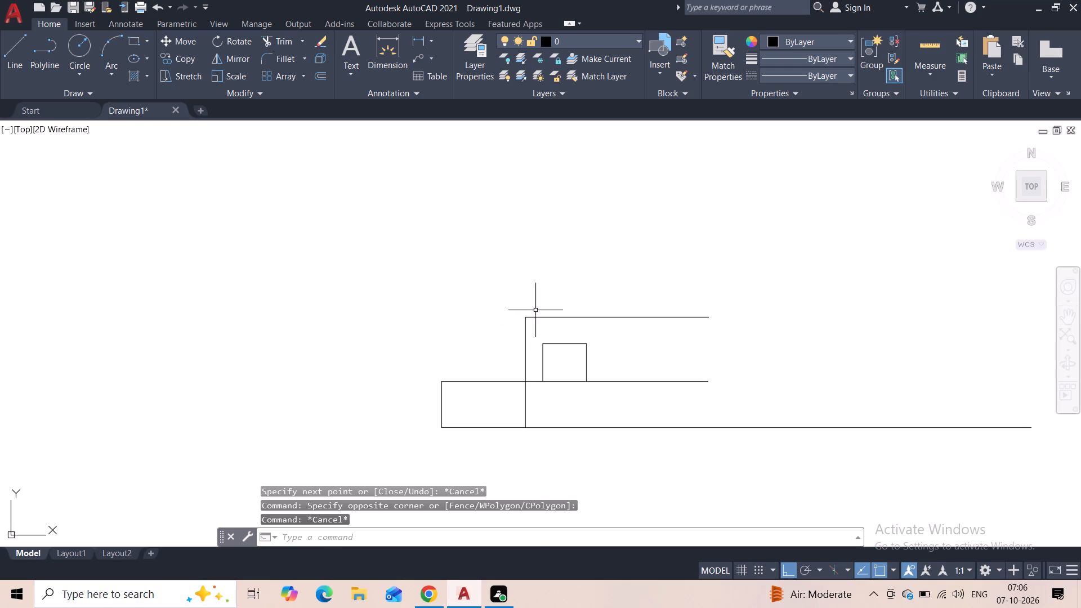
pyautogui.click(535, 309)
pyautogui.click(522, 336)
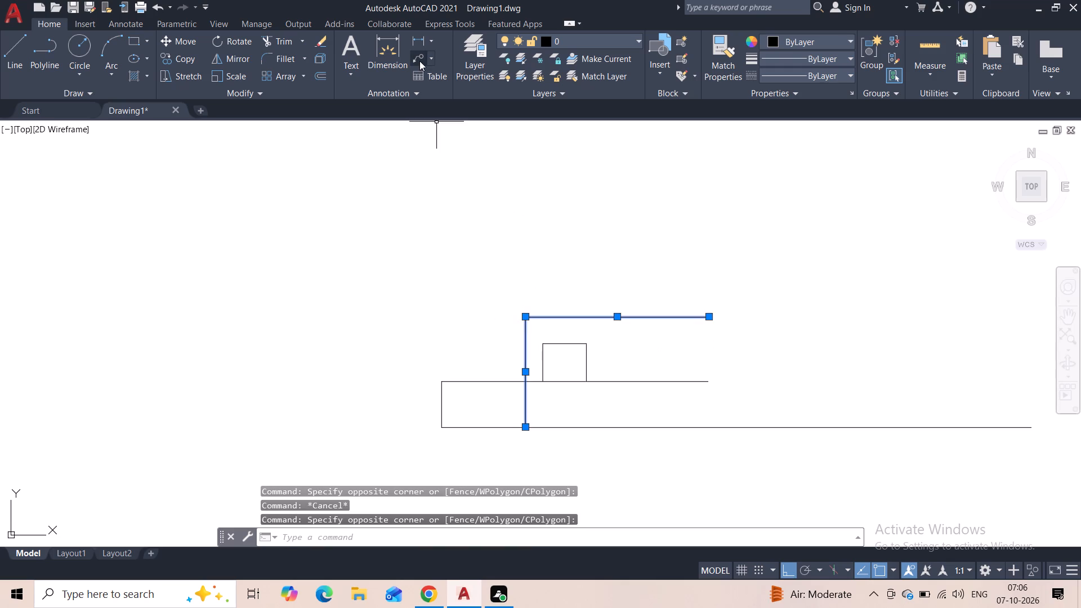
pyautogui.press('Delete')
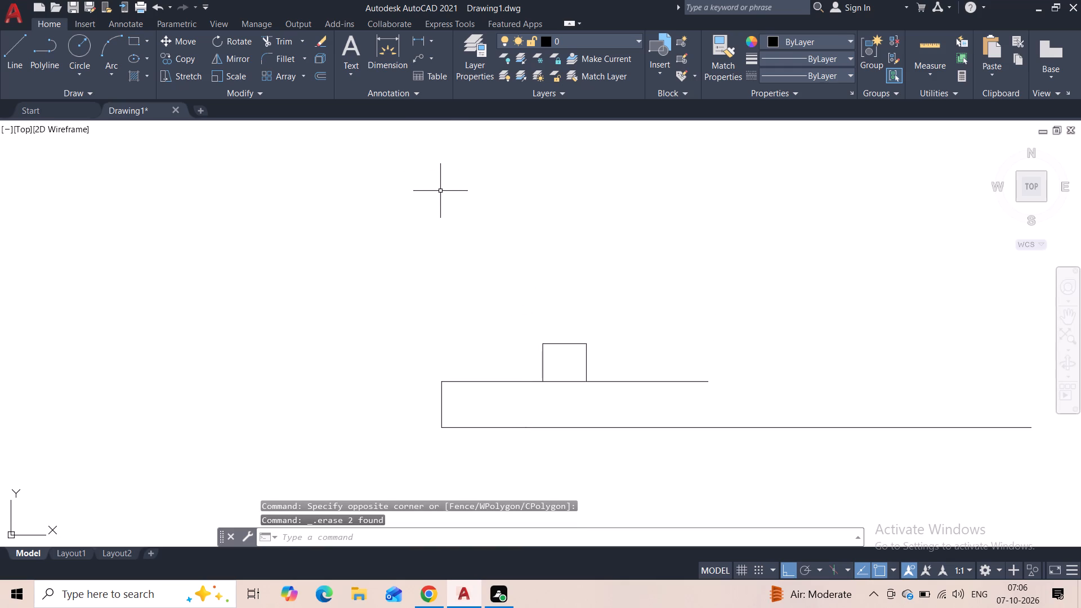
pyautogui.press('Escape')
pyautogui.press('space')
pyautogui.press('Escape')
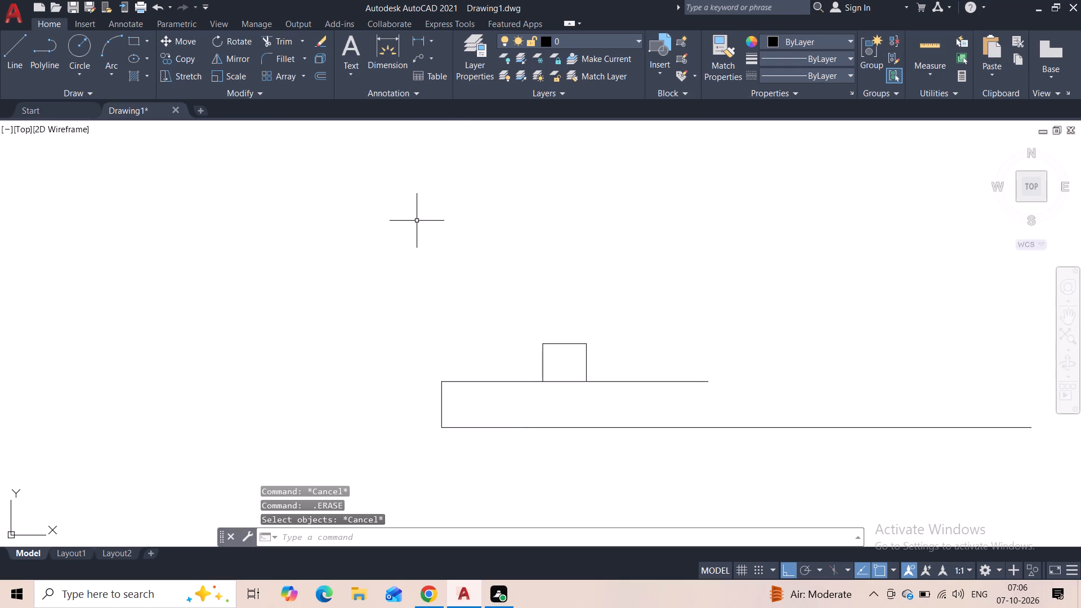
# Draw a 14' vertical line up from the deleted vertical's foot on the baseline, continuing with a horizontal about 22' long in positive X.
pyautogui.click(12, 60)
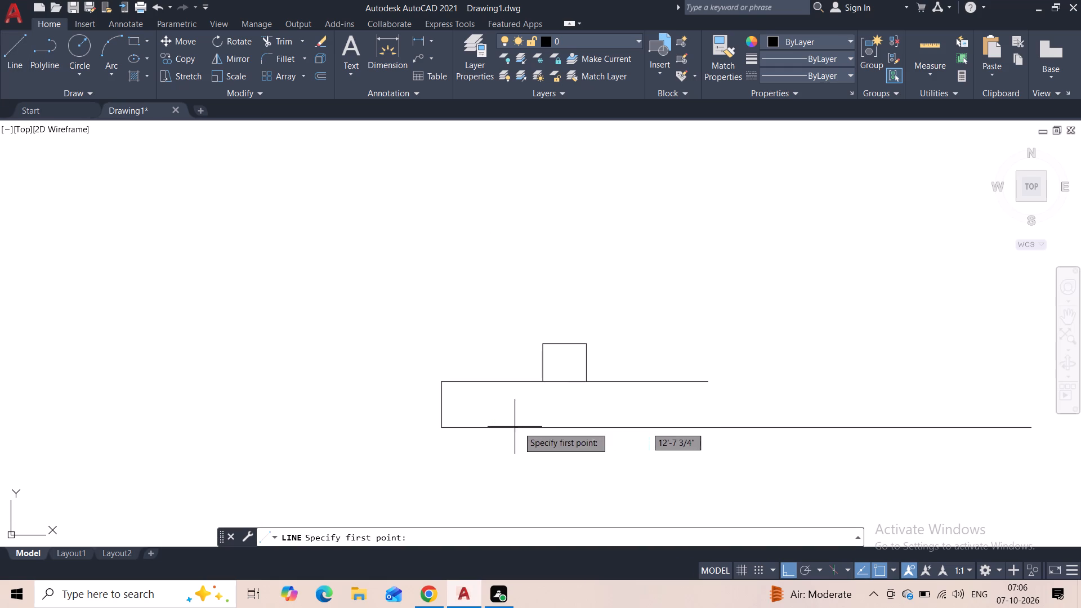
pyautogui.click(526, 428)
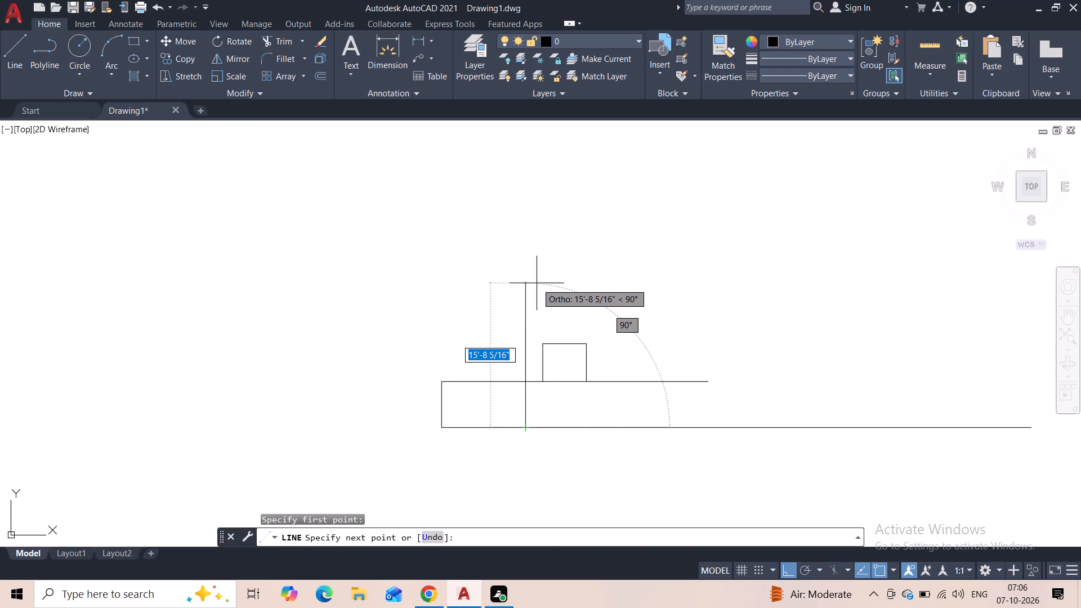
pyautogui.write("14'")
pyautogui.press('Return')
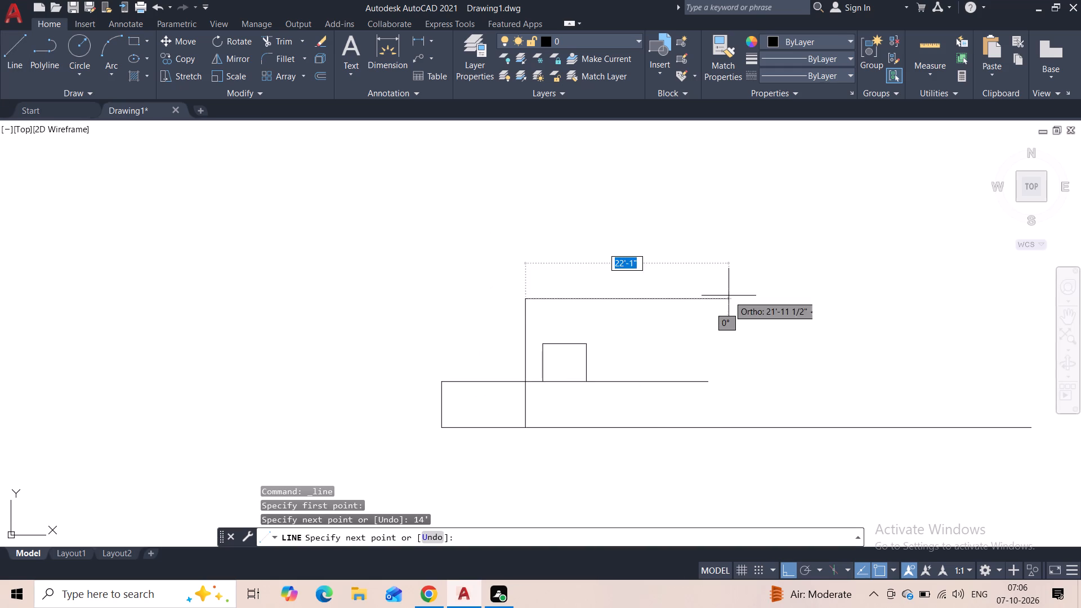
pyautogui.click(734, 296)
pyautogui.press('Escape')
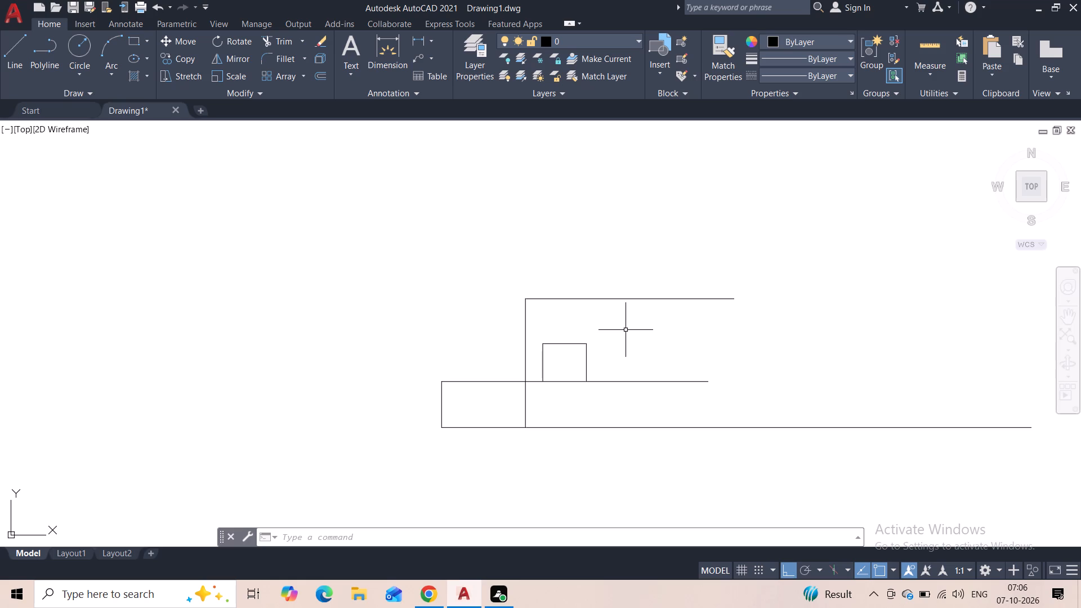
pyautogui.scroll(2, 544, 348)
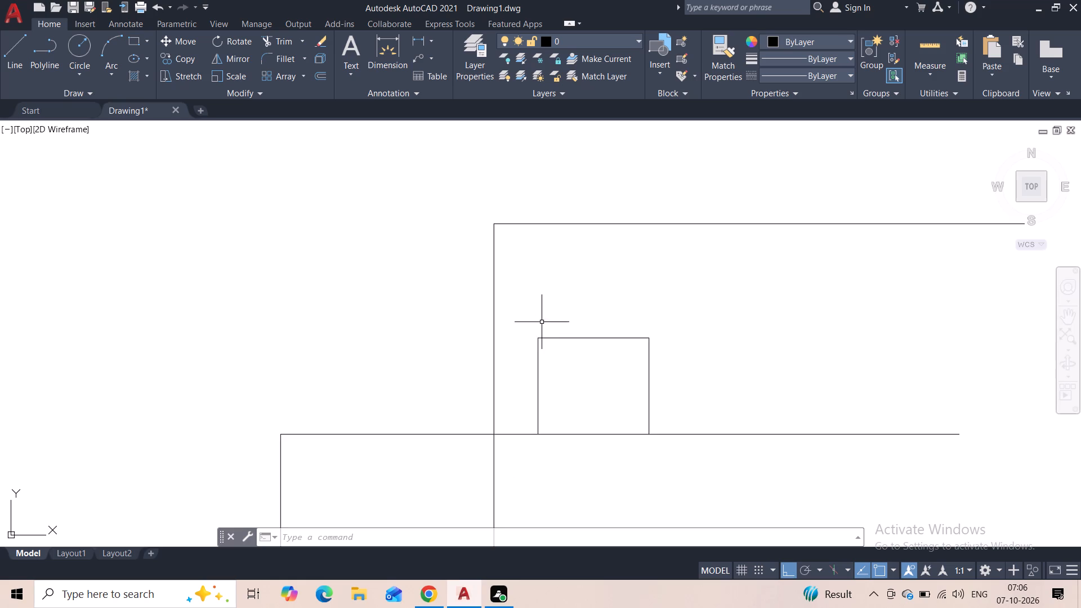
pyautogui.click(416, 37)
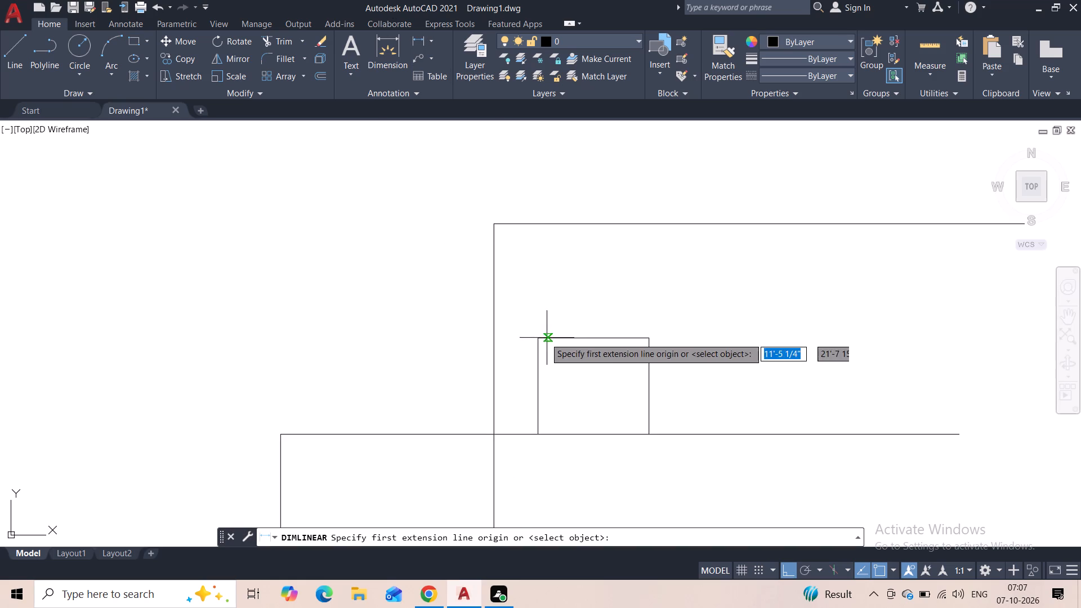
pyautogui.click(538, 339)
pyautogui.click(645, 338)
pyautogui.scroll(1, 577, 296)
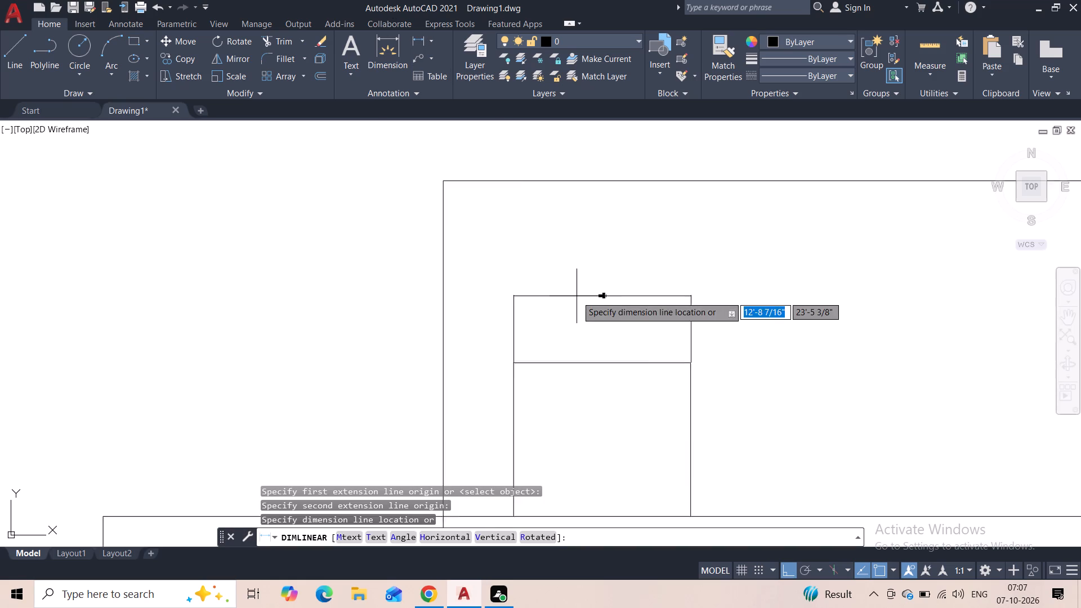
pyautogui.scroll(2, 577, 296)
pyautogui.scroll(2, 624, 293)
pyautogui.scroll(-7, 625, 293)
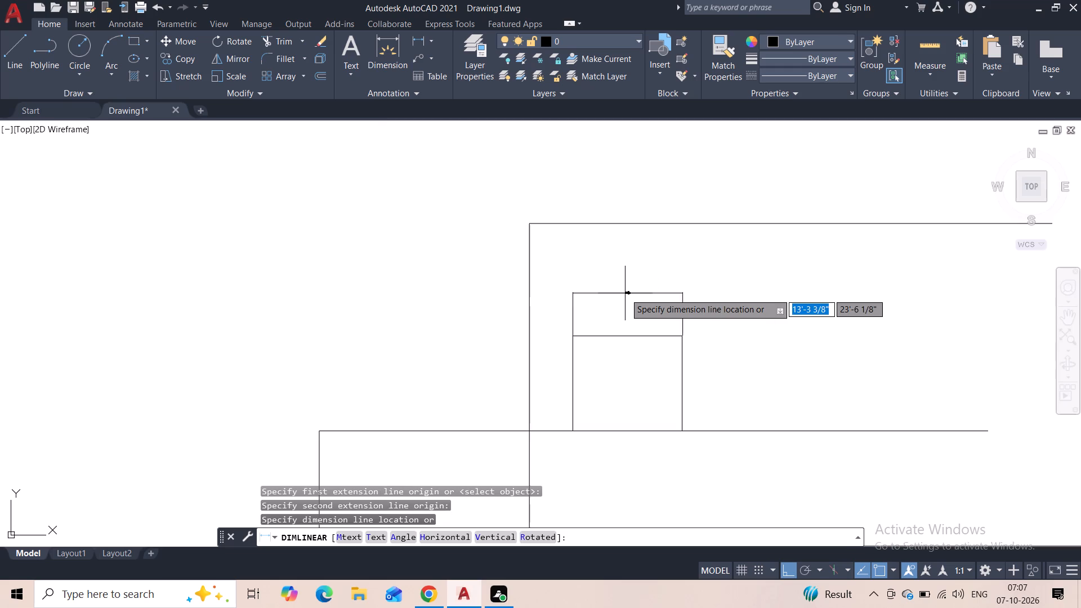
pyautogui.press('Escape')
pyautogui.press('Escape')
# Delete the three lines of the small box standing on the middle horizontal line.
pyautogui.click(713, 291)
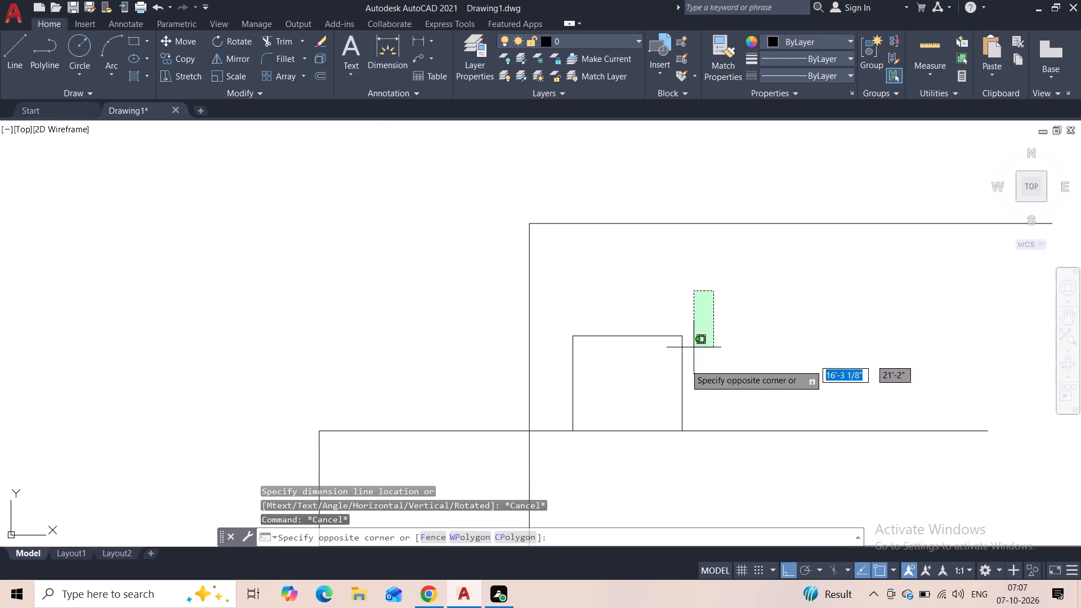
pyautogui.click(563, 412)
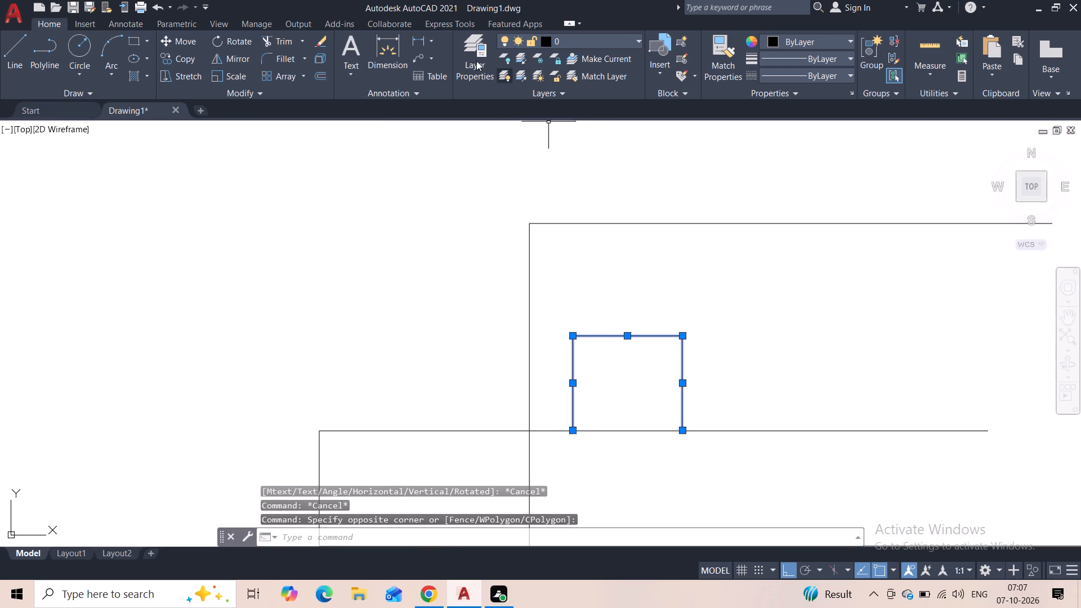
pyautogui.press('Delete')
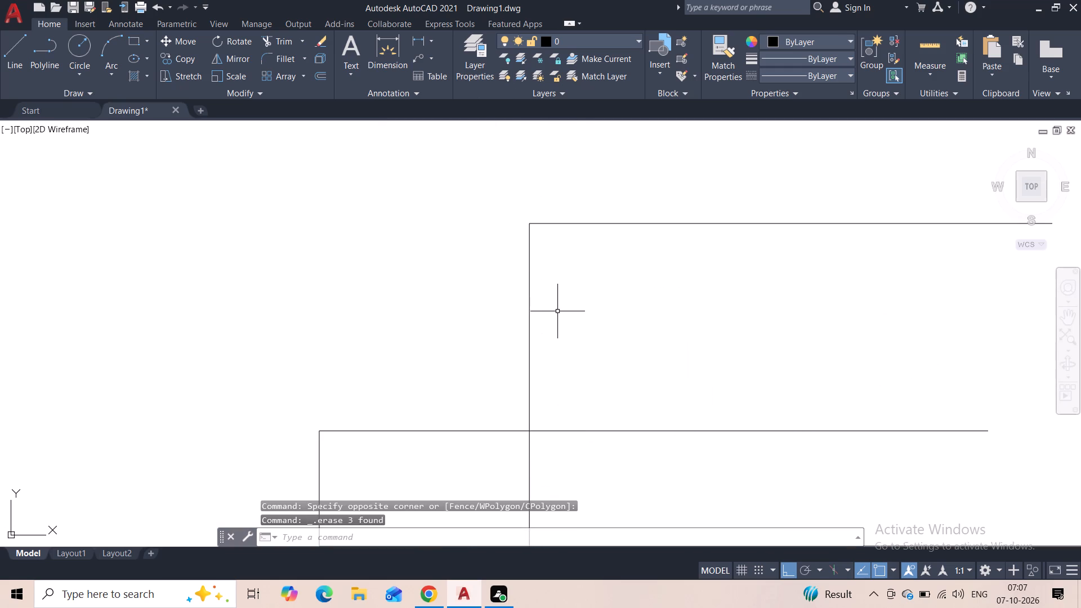
# Draw a three-sided box about 5' high and 3' wide standing on the middle horizontal line, just inside the tall vertical.
pyautogui.scroll(-1, 559, 311)
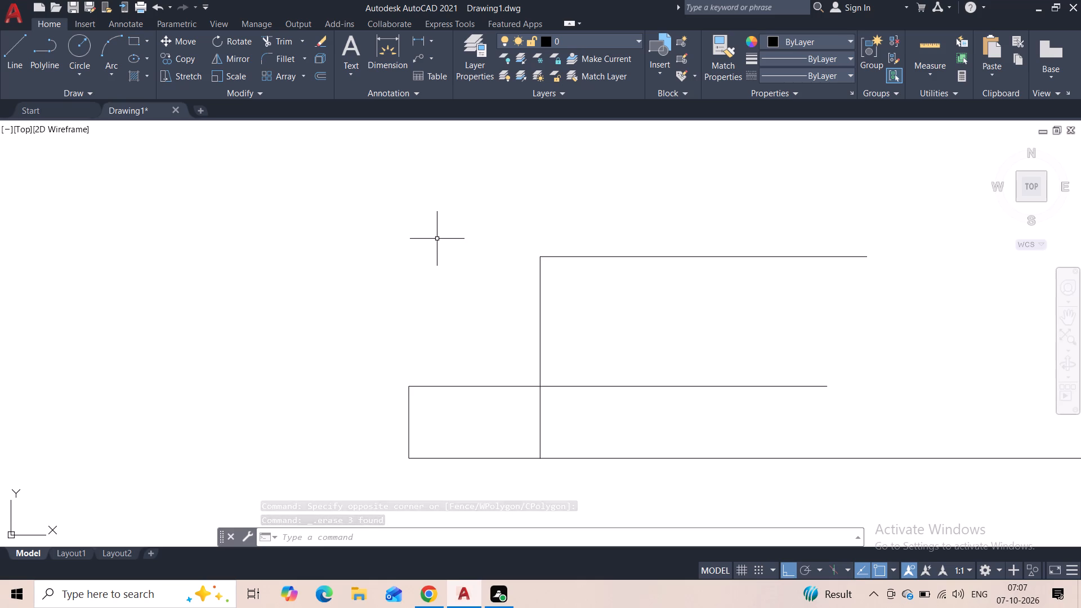
pyautogui.click(4, 57)
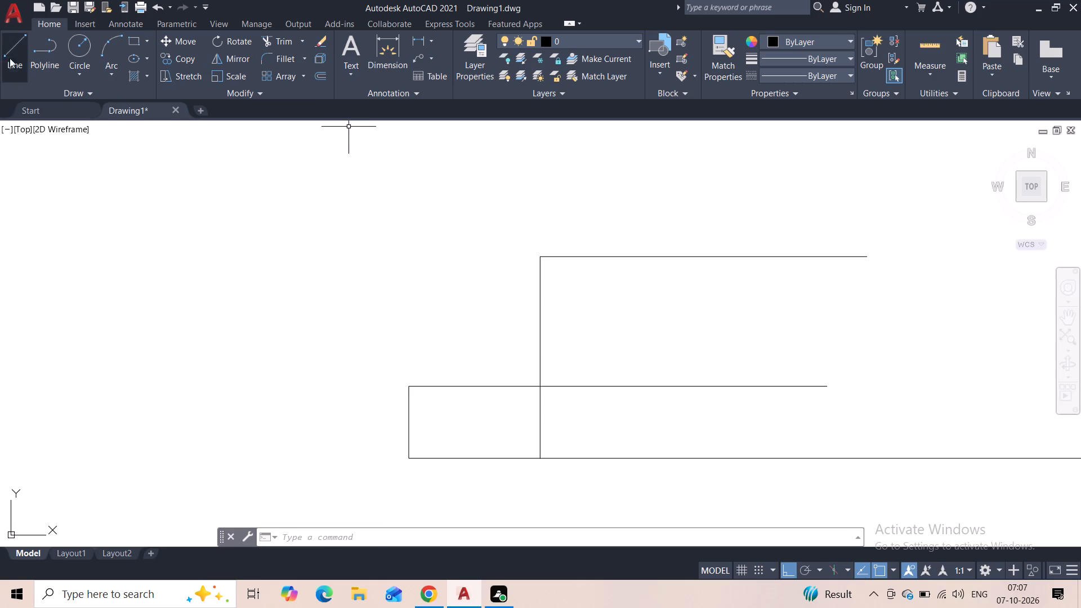
pyautogui.click(559, 387)
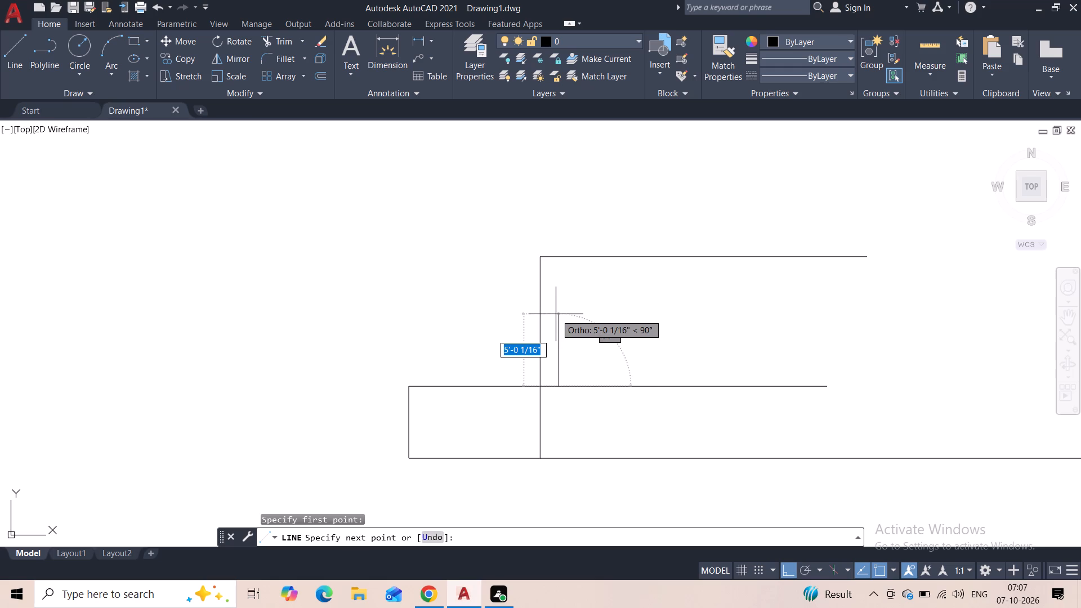
pyautogui.click(556, 314)
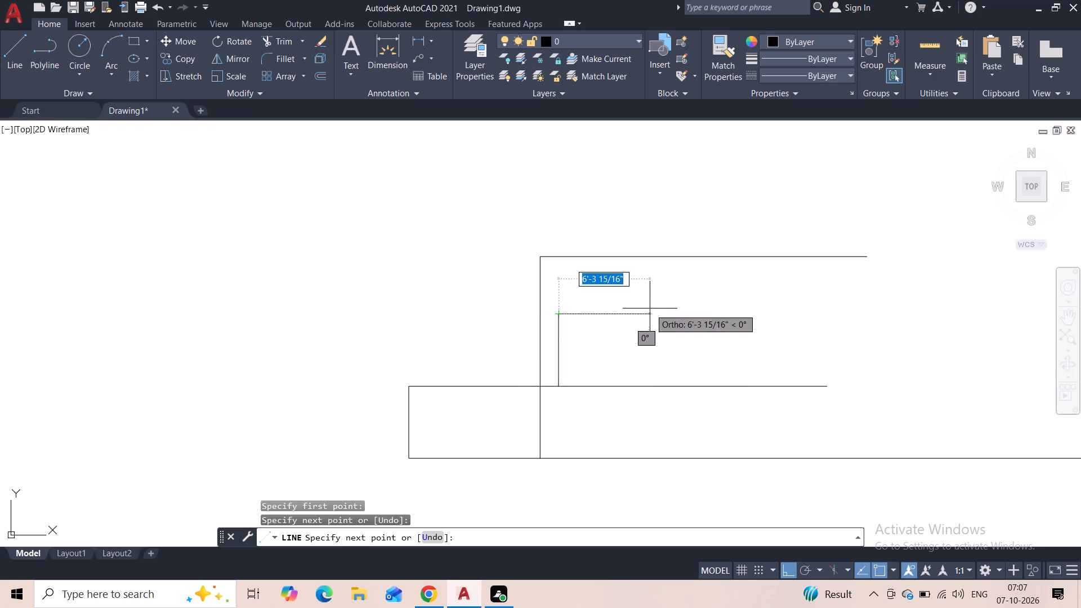
pyautogui.write("3'")
pyautogui.press('Return')
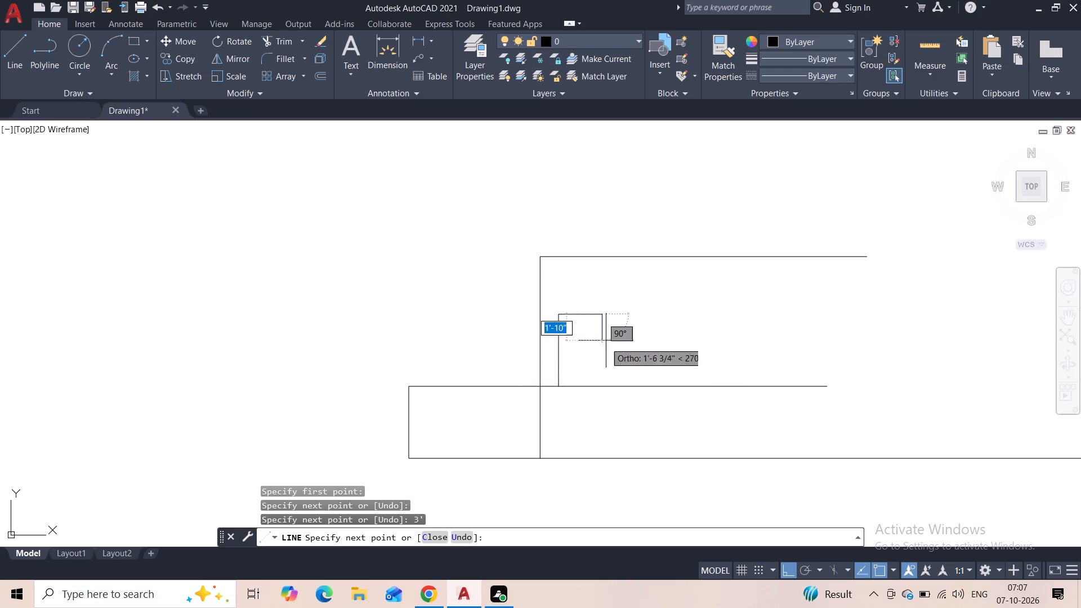
pyautogui.click(604, 386)
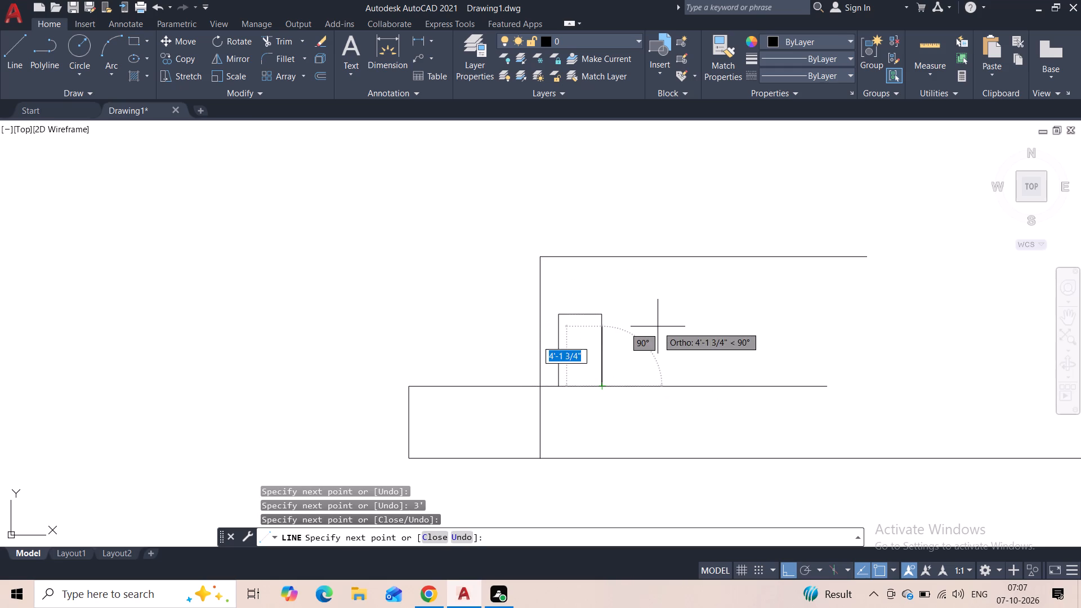
pyautogui.press('Escape')
# Draw a rectangle about 5'-5" wide and 4' high beside the door-like box, its top edge level with the box's top.
pyautogui.scroll(-2, 659, 326)
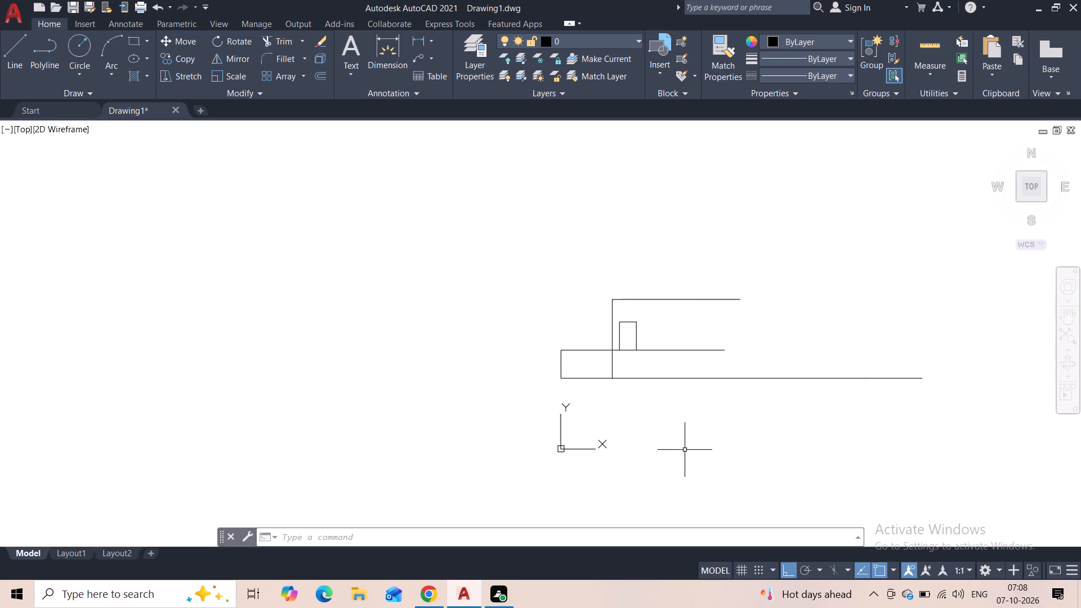
pyautogui.moveTo(685, 449); pyautogui.dragTo(592, 367, button='middle')
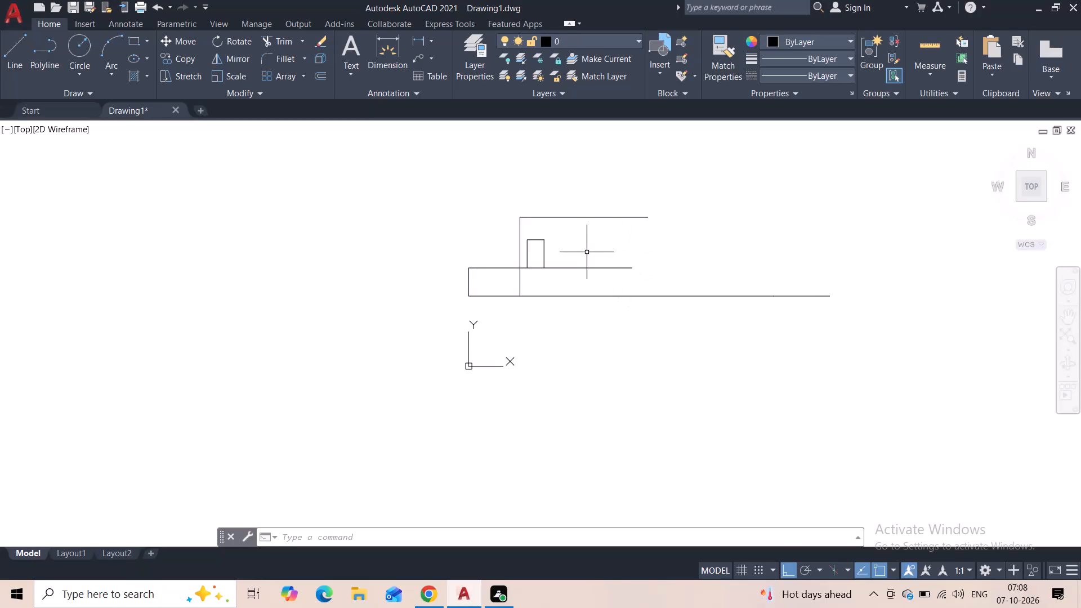
pyautogui.scroll(3, 585, 253)
pyautogui.moveTo(583, 231); pyautogui.dragTo(531, 263, button='middle')
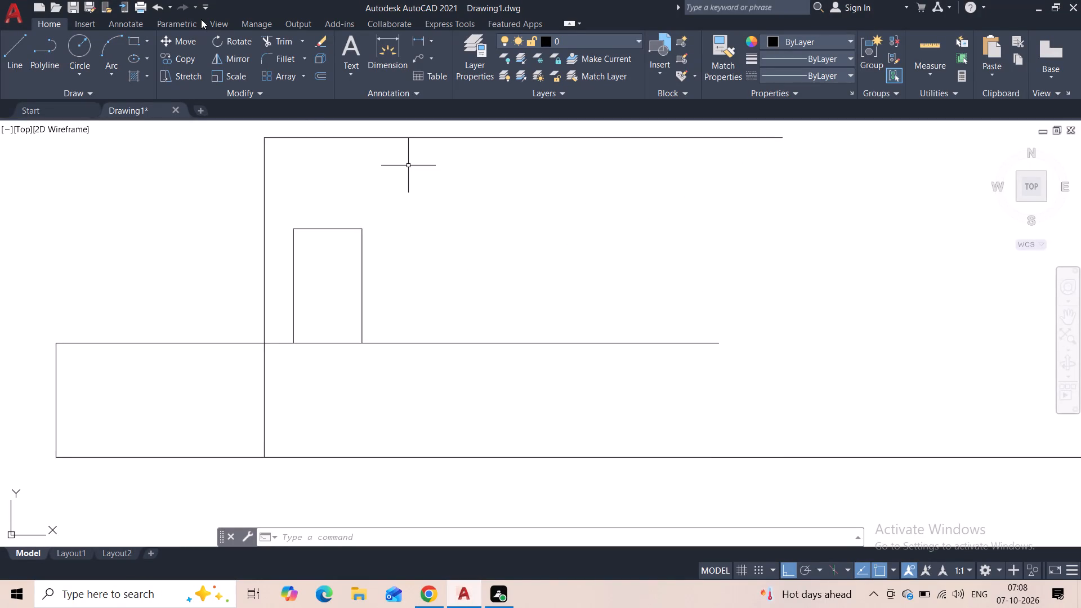
pyautogui.click(135, 41)
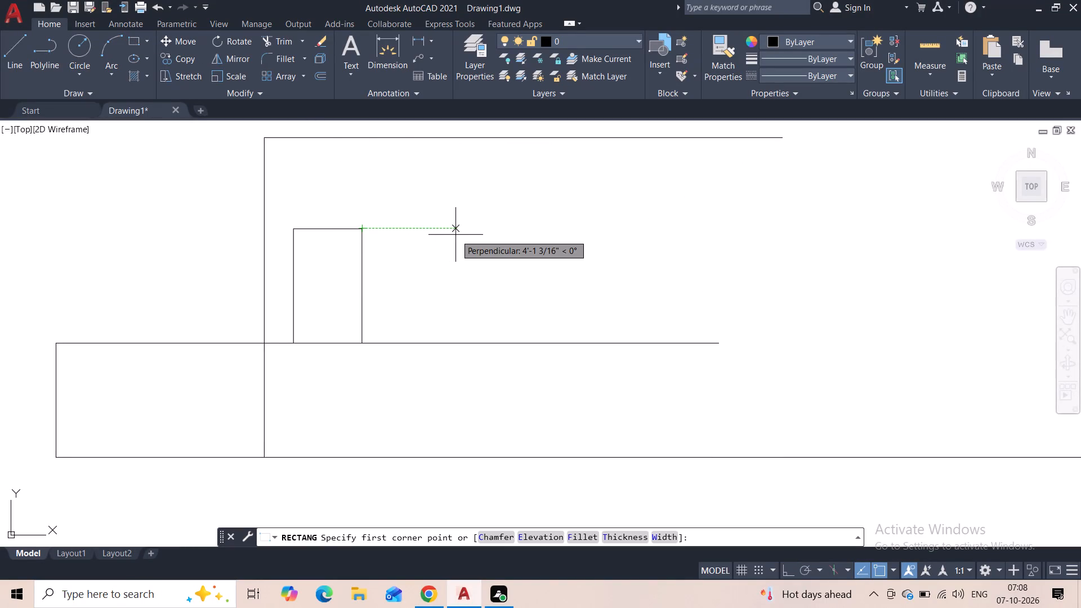
pyautogui.click(455, 235)
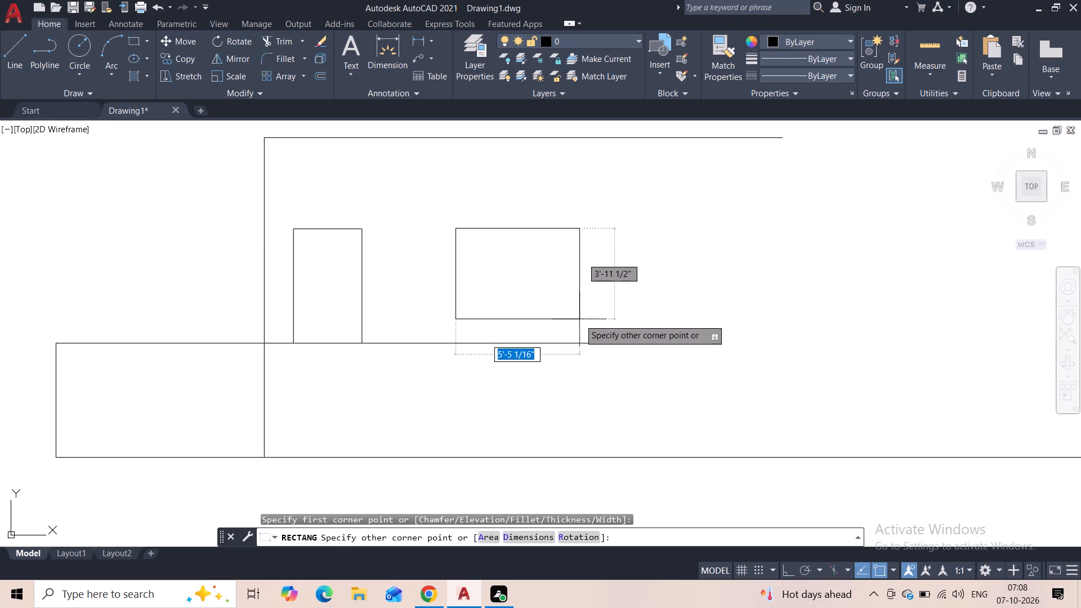
pyautogui.click(580, 319)
# Draw a vertical line from the middle horizontal's open end down to the baseline, closing the lower box.
pyautogui.scroll(-1, 631, 254)
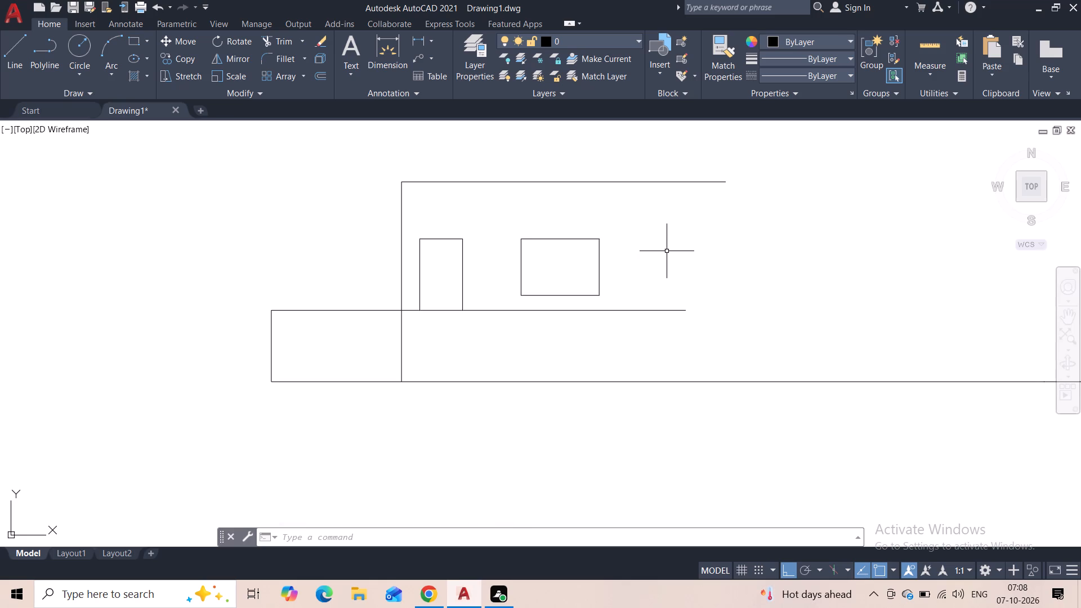
pyautogui.moveTo(673, 256); pyautogui.dragTo(564, 234, button='middle')
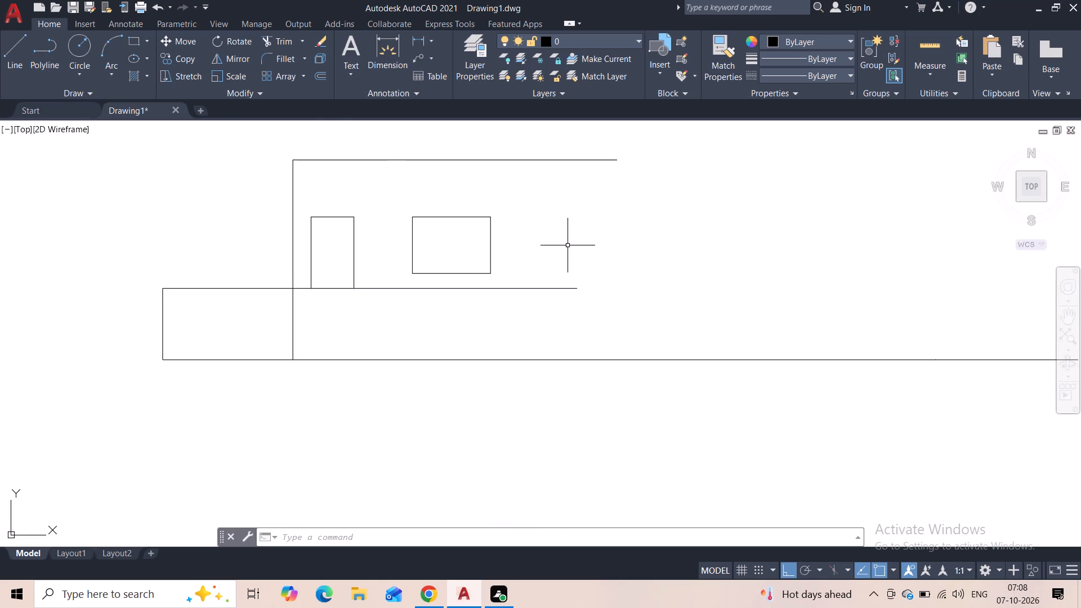
pyautogui.click(16, 69)
pyautogui.scroll(2, 567, 312)
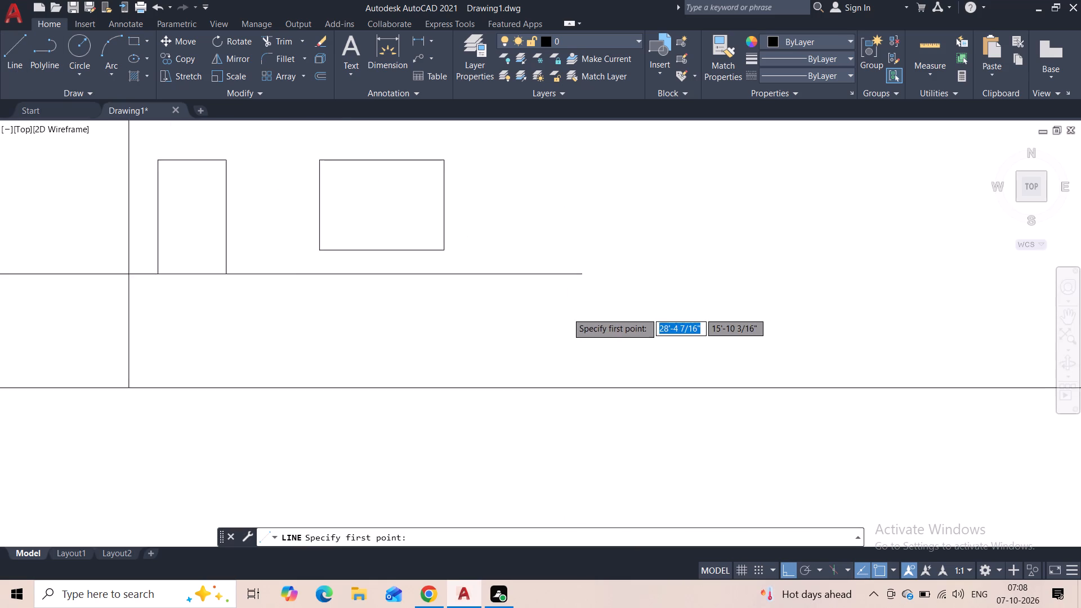
pyautogui.click(590, 252)
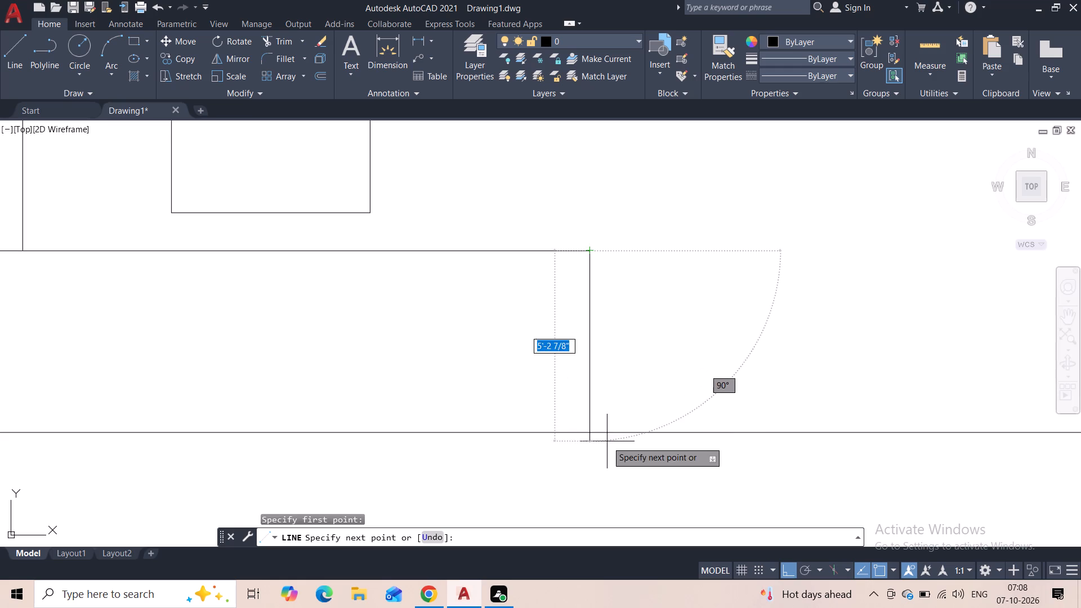
pyautogui.click(595, 433)
pyautogui.press('Escape')
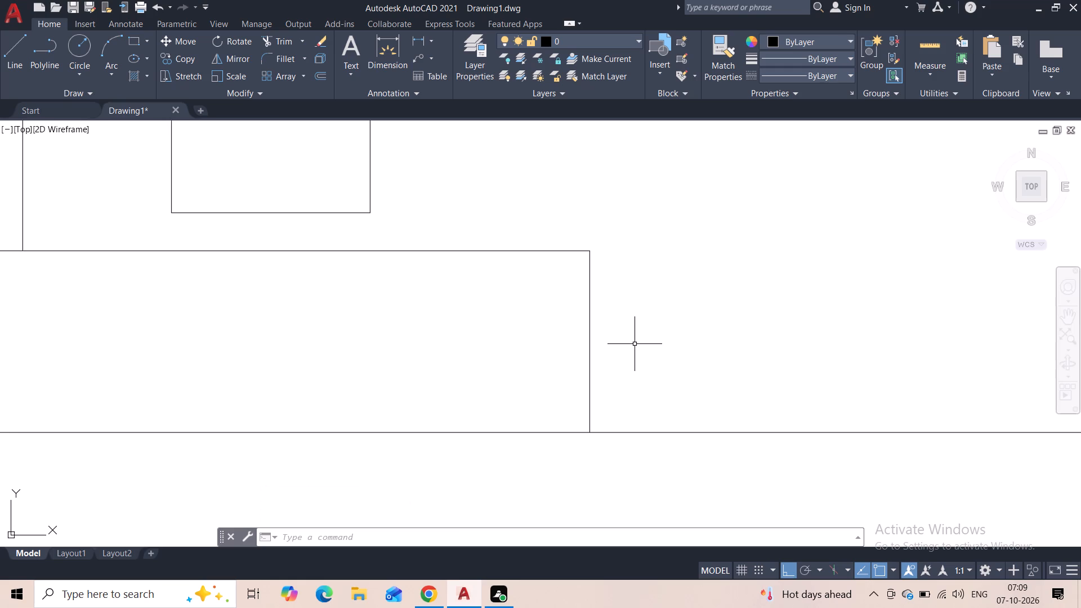
# Trim away the part of the tall vertical line between the middle horizontal and the baseline.
pyautogui.scroll(-2, 620, 325)
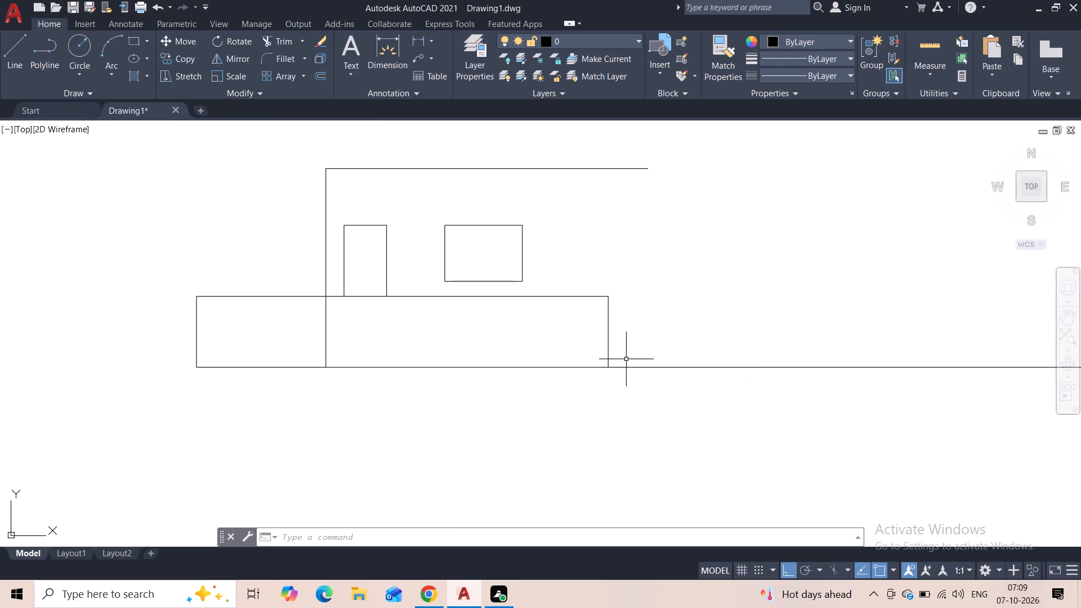
pyautogui.click(263, 40)
pyautogui.moveTo(352, 337); pyautogui.dragTo(309, 338)
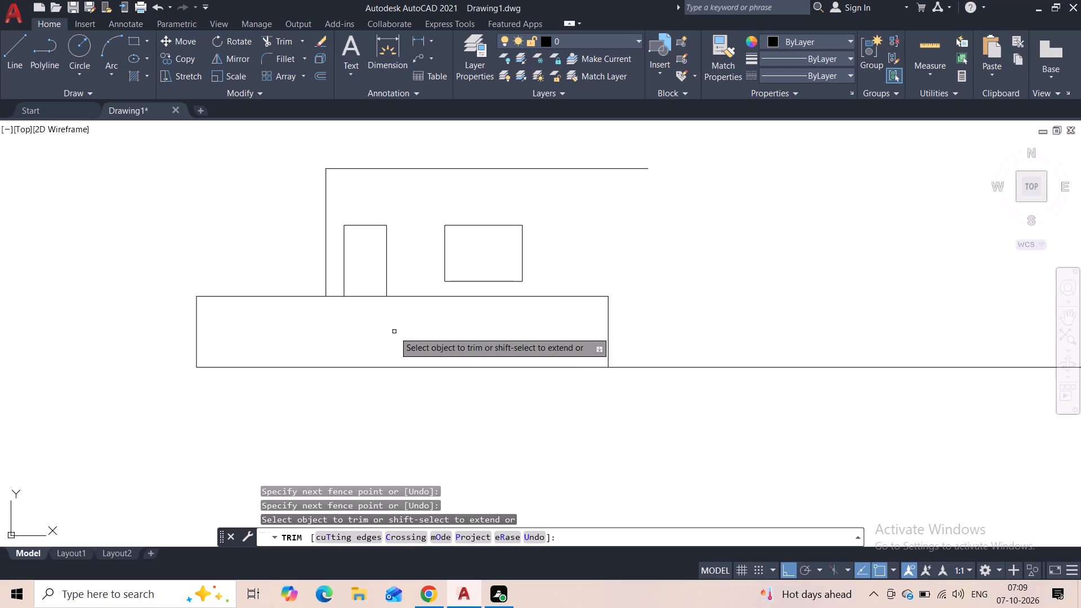
pyautogui.press('Escape')
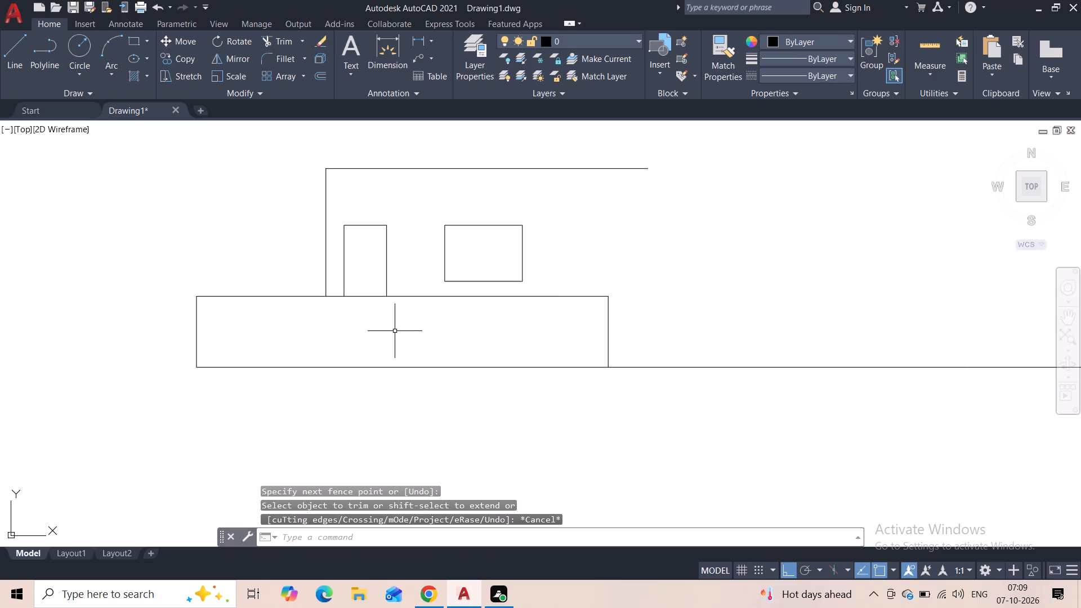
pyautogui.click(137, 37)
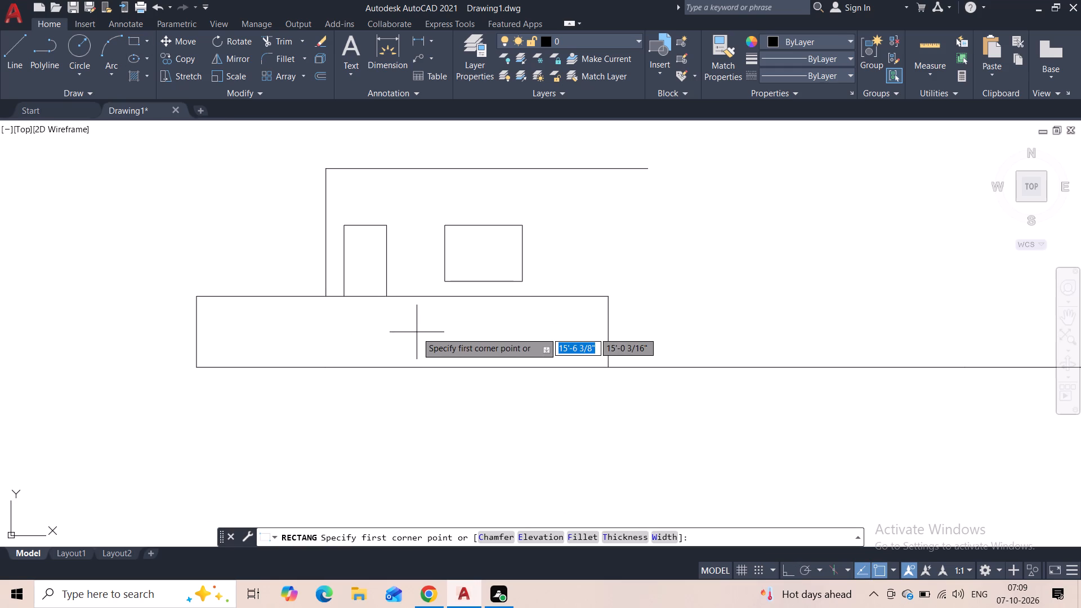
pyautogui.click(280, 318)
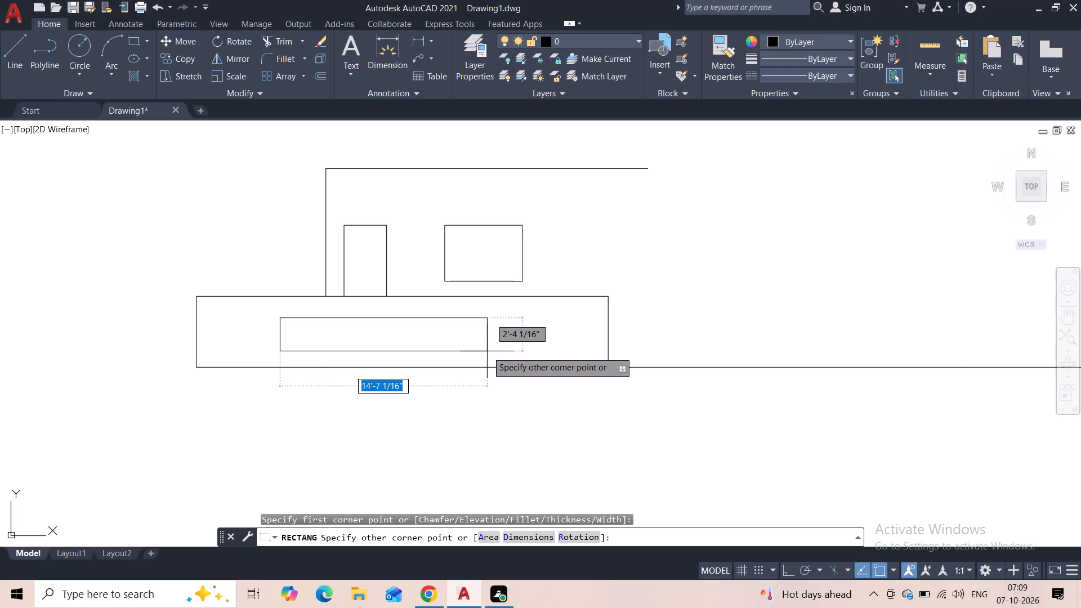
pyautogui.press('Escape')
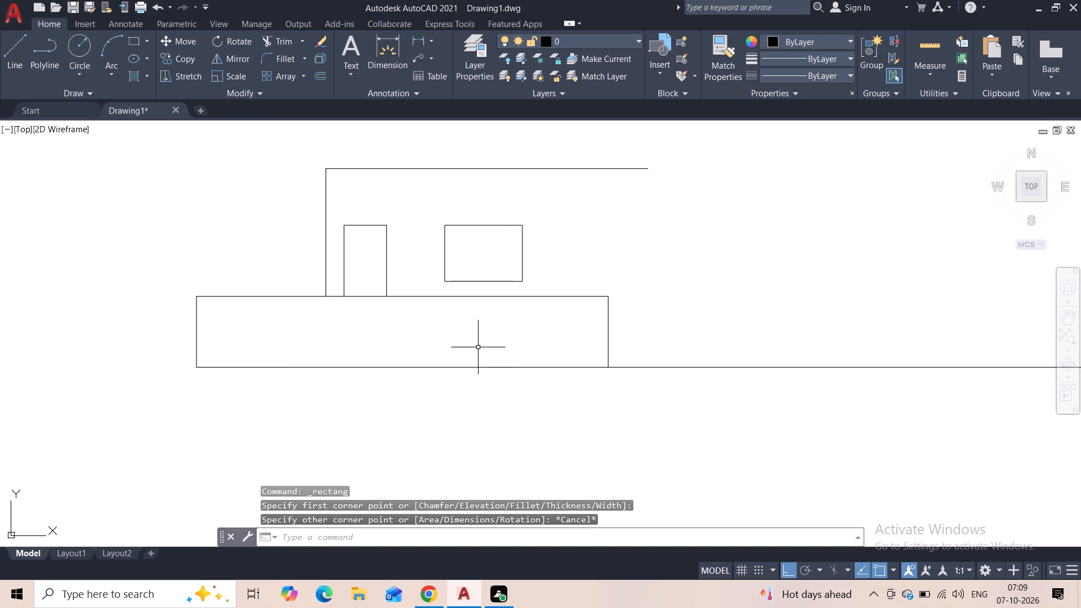
# Draw a long rectangle about 12'-9" wide and 2'-7" high inside the lower box, clear of its edges.
pyautogui.press('space')
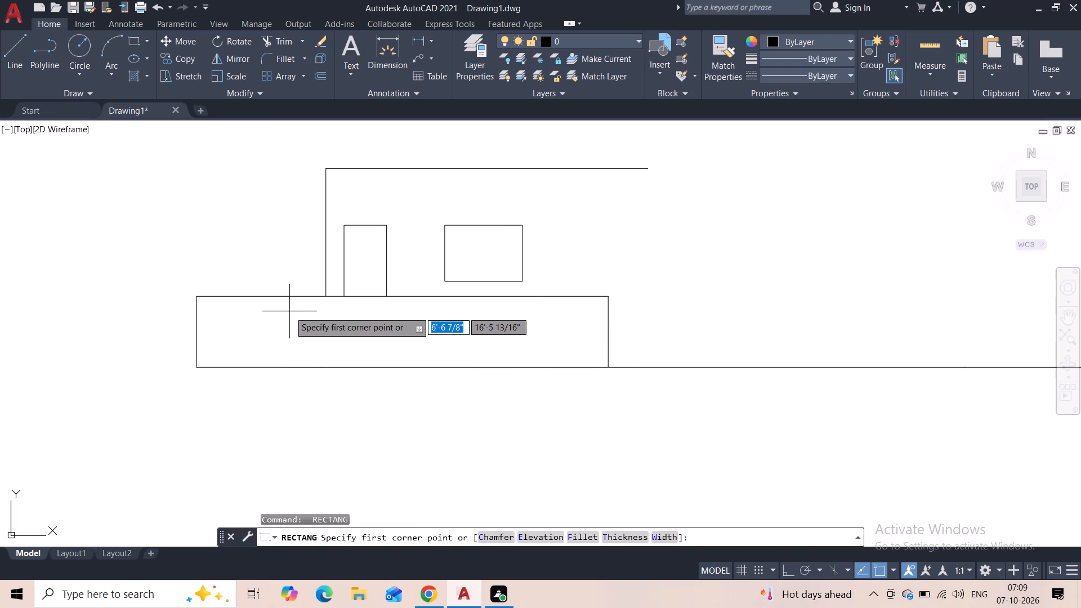
pyautogui.click(287, 314)
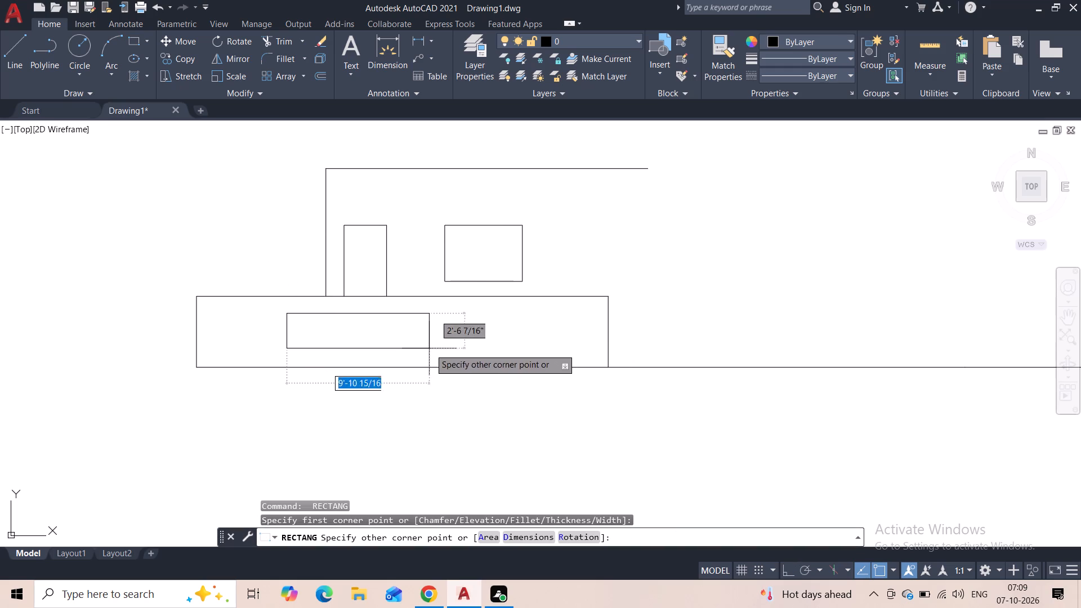
pyautogui.click(468, 352)
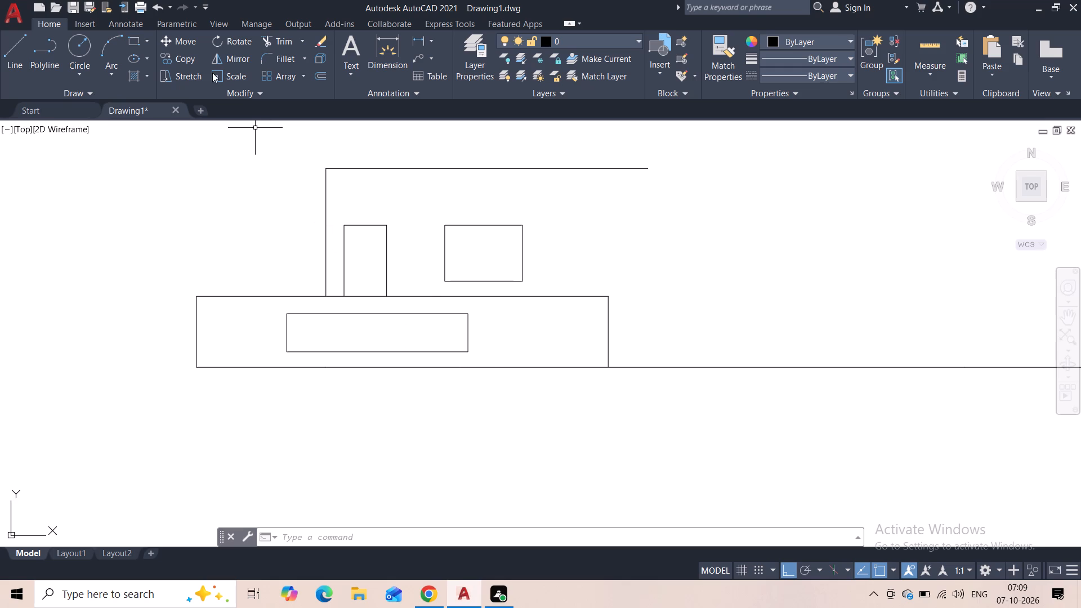
# Draw two vertical lines across the long inner rectangle's full height, about a quarter and a third along from its left end.
pyautogui.click(10, 59)
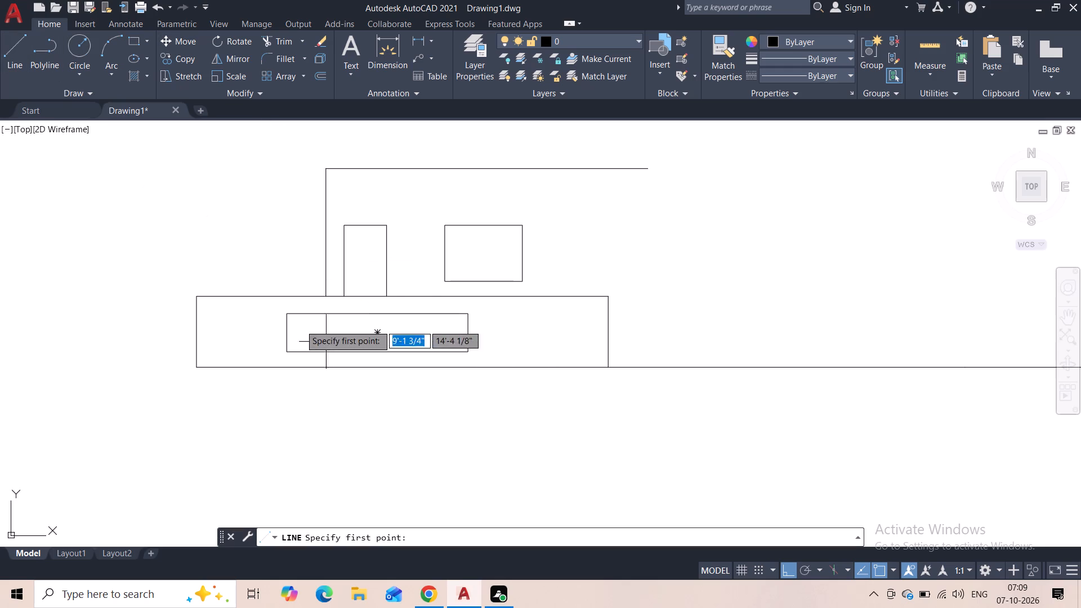
pyautogui.scroll(2, 316, 331)
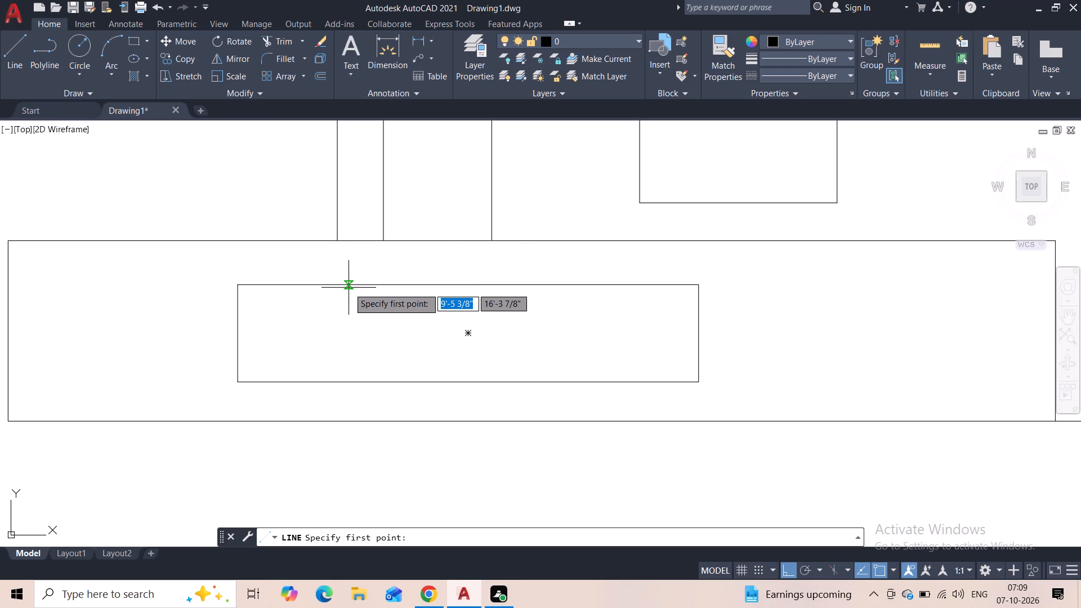
pyautogui.click(349, 284)
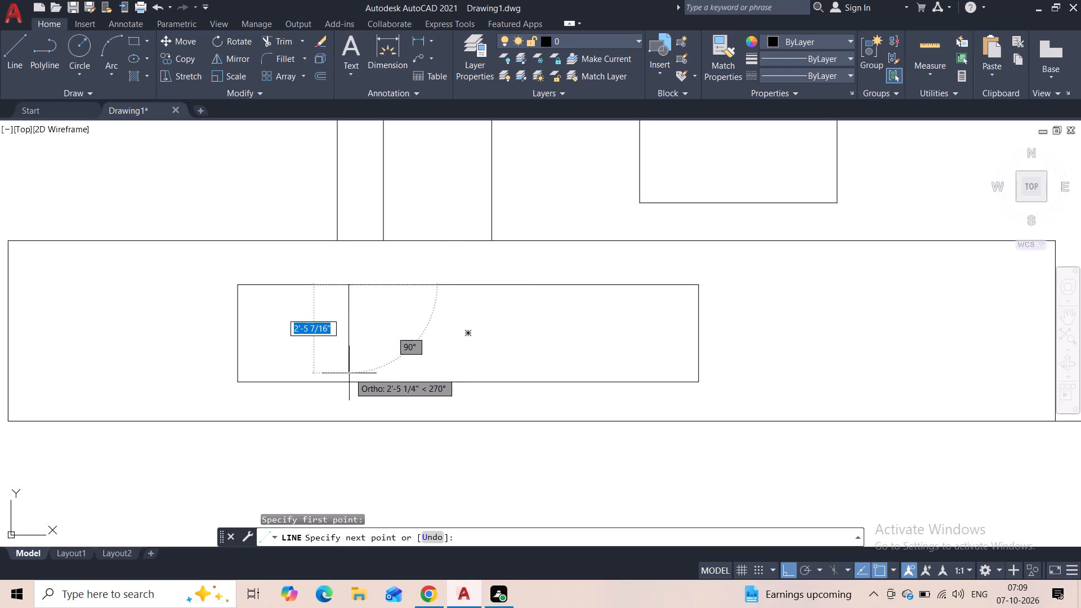
pyautogui.click(349, 378)
pyautogui.press('Escape')
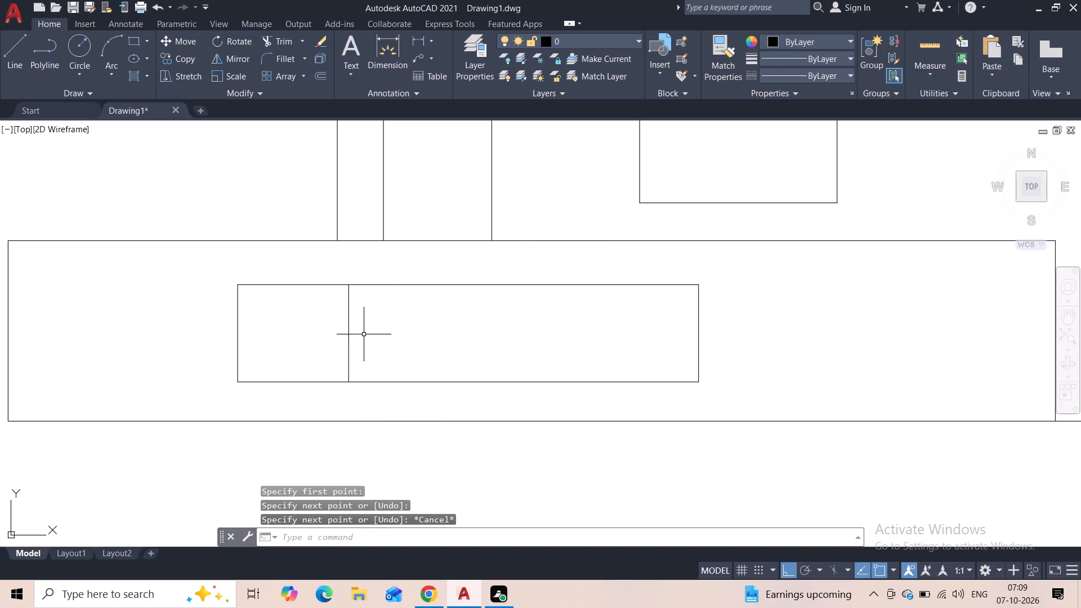
pyautogui.press('space')
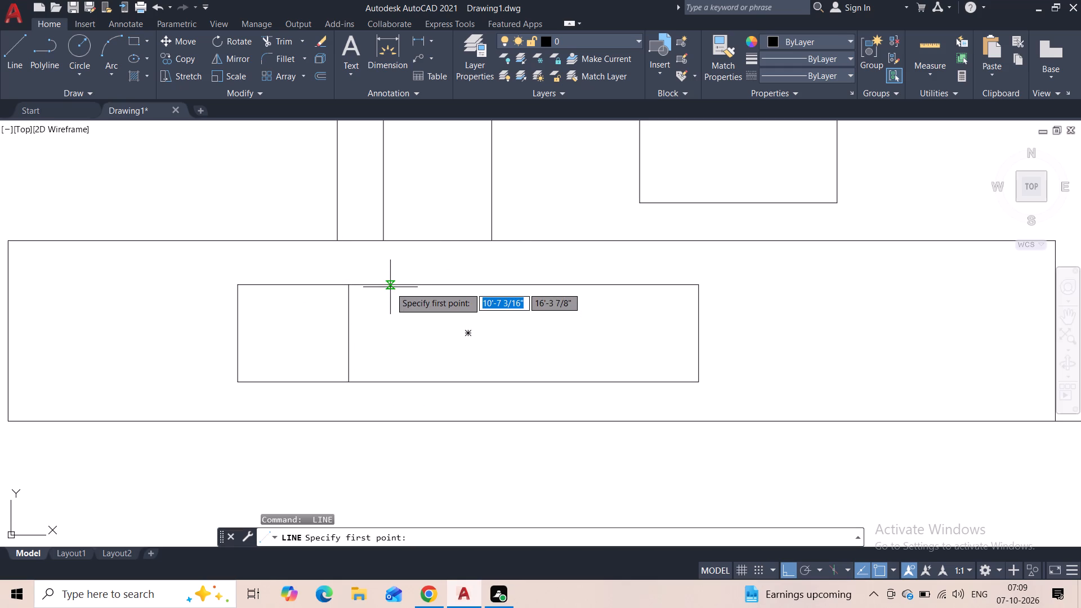
pyautogui.click(396, 286)
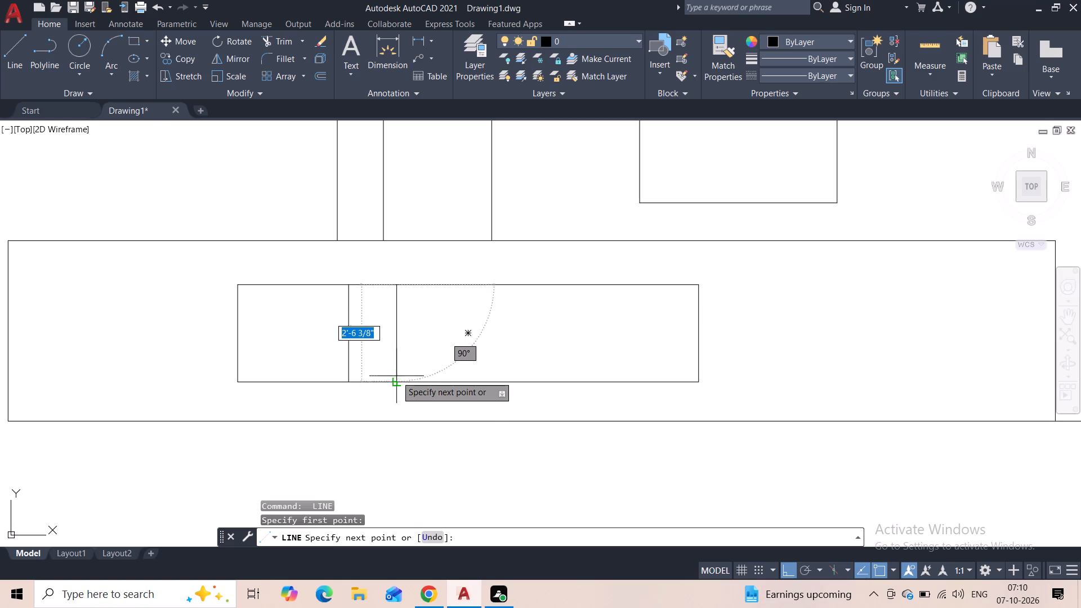
pyautogui.click(396, 379)
pyautogui.press('Escape')
# Draw two more full-height vertical lines in the long inner rectangle, about 60% and 70% along from its left end.
pyautogui.press('space')
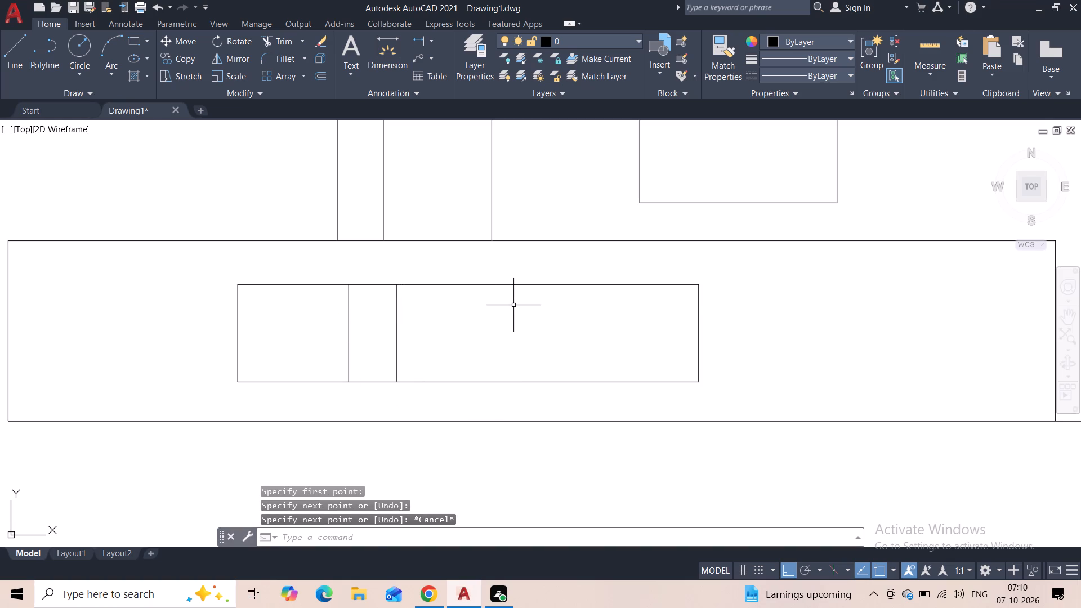
pyautogui.click(511, 285)
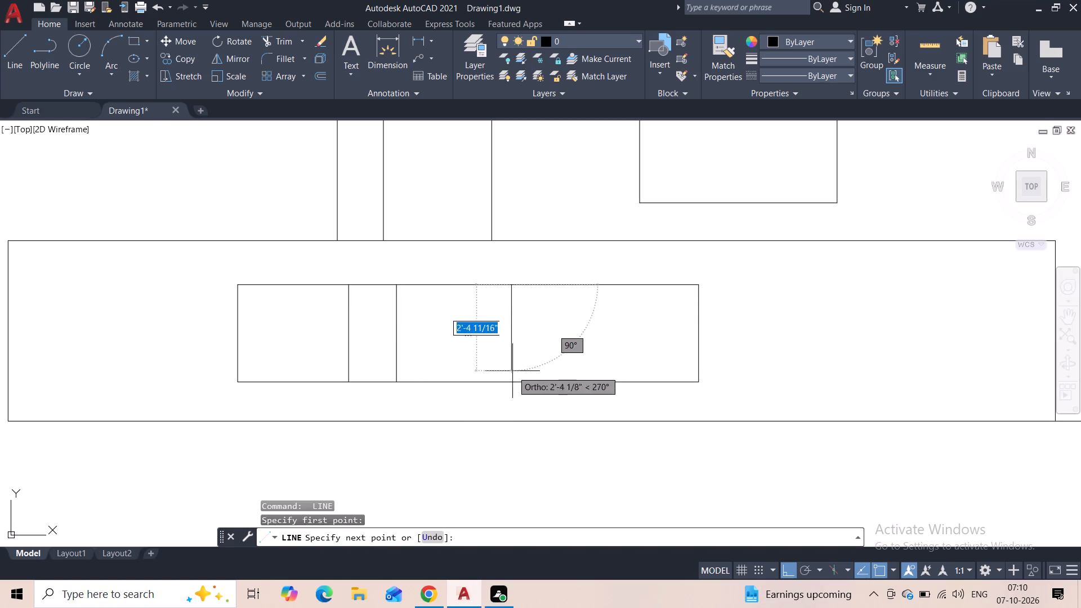
pyautogui.click(508, 381)
pyautogui.press('Escape')
pyautogui.press('space')
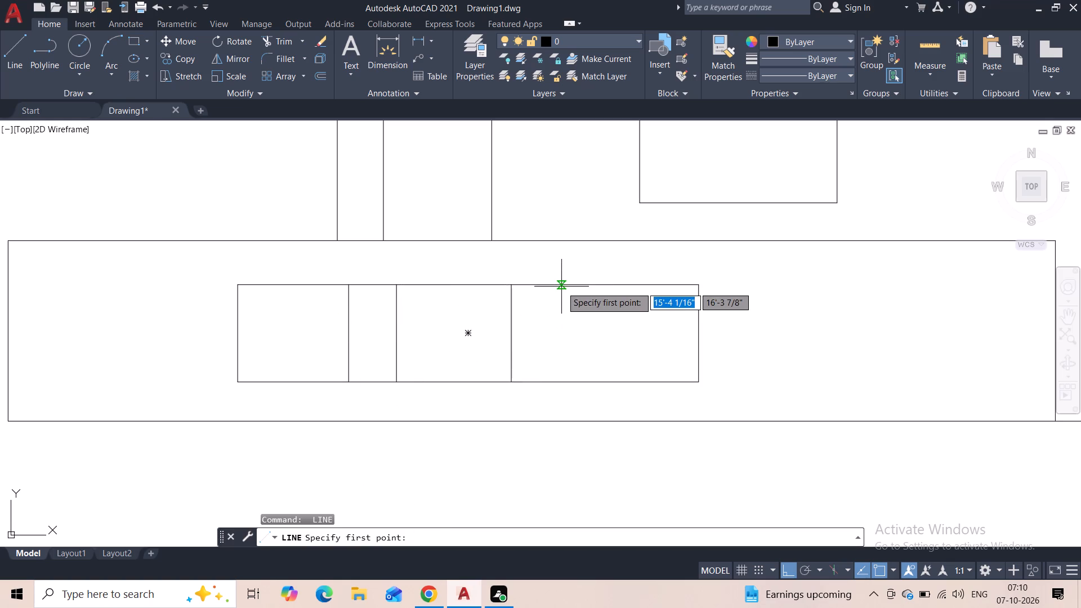
pyautogui.click(561, 287)
pyautogui.click(563, 378)
pyautogui.press('Escape')
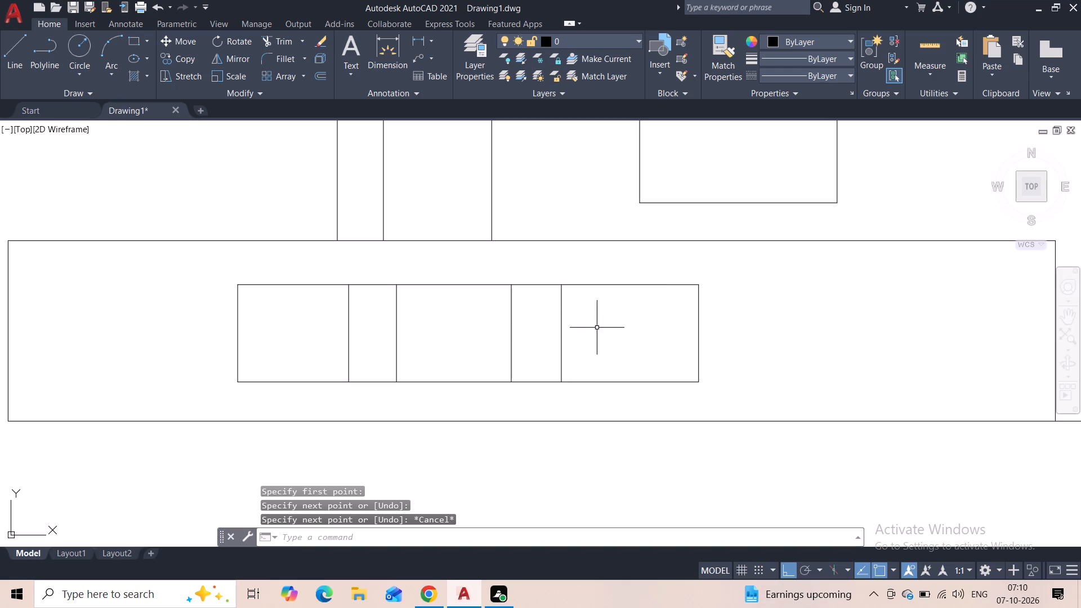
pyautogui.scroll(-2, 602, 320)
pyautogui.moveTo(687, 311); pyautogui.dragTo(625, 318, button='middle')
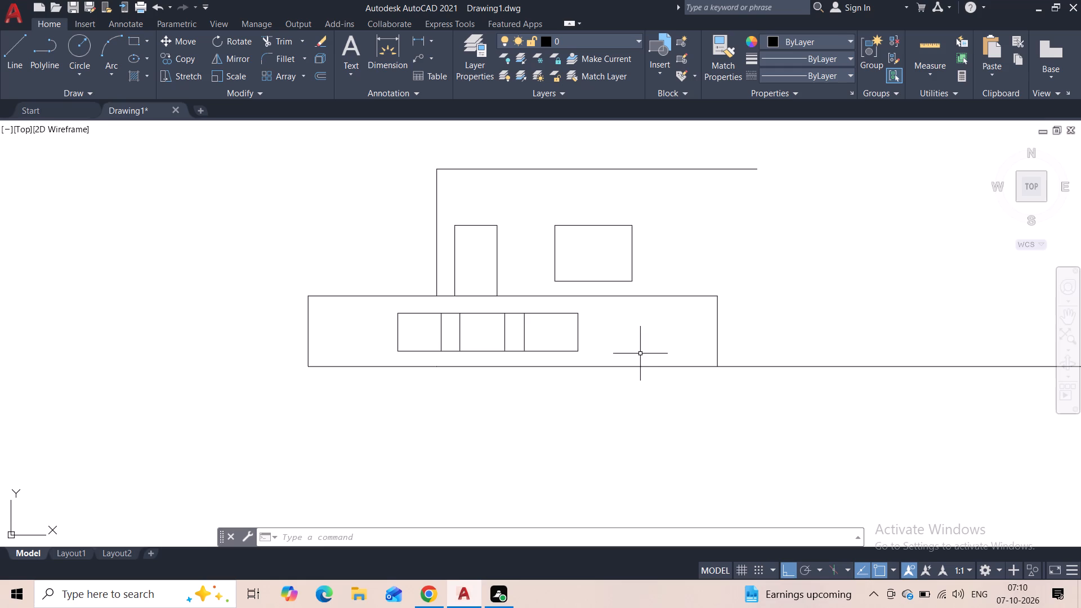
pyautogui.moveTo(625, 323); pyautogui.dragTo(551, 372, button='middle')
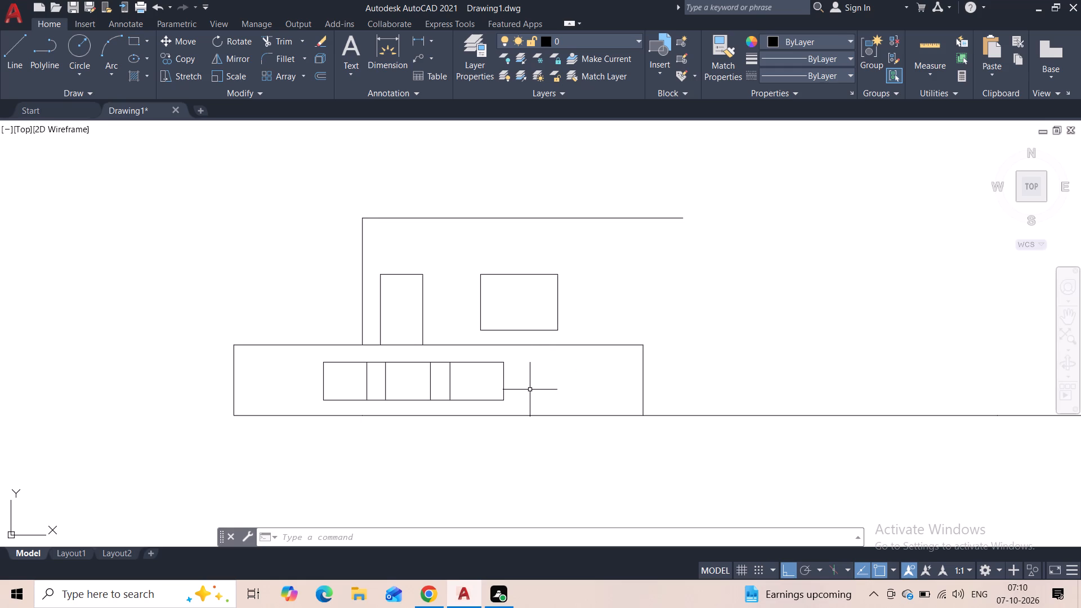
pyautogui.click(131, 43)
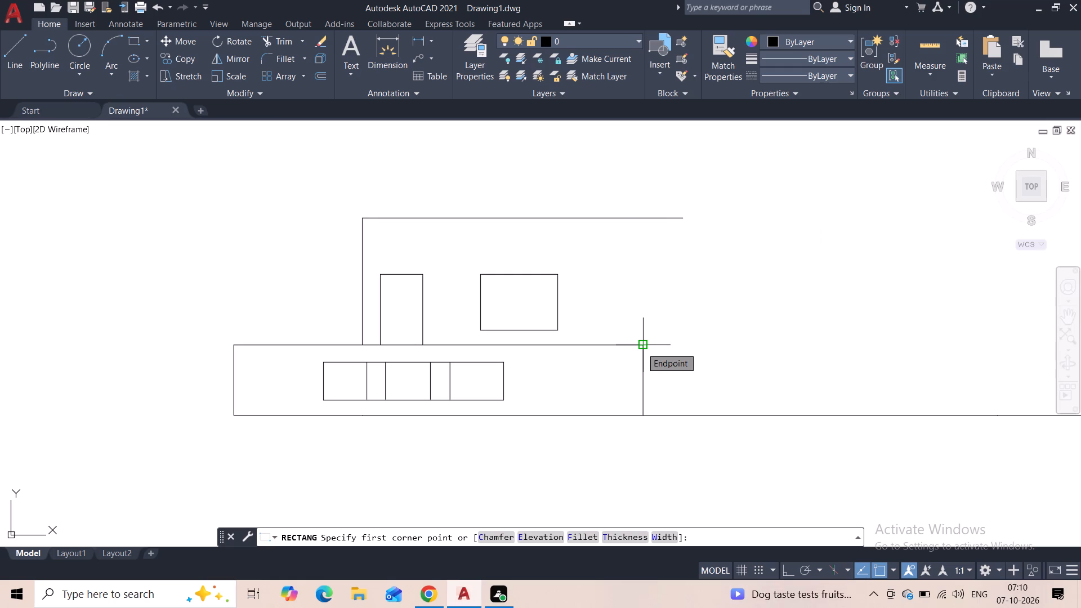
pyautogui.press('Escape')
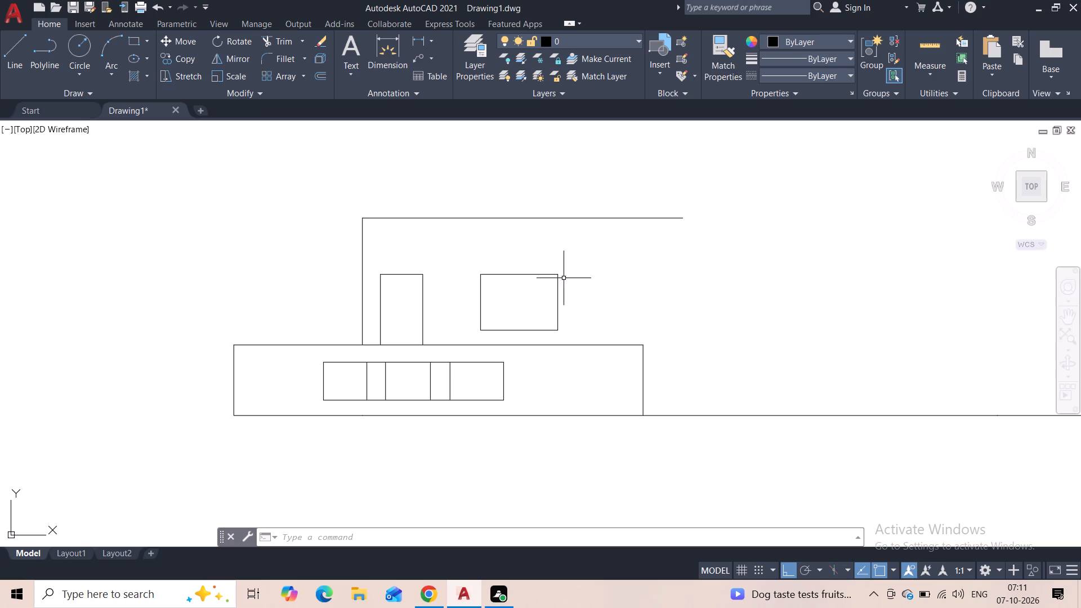
# Draw a full-height vertical line across the lower box, a short distance beyond the long inner rectangle's right end.
pyautogui.click(11, 60)
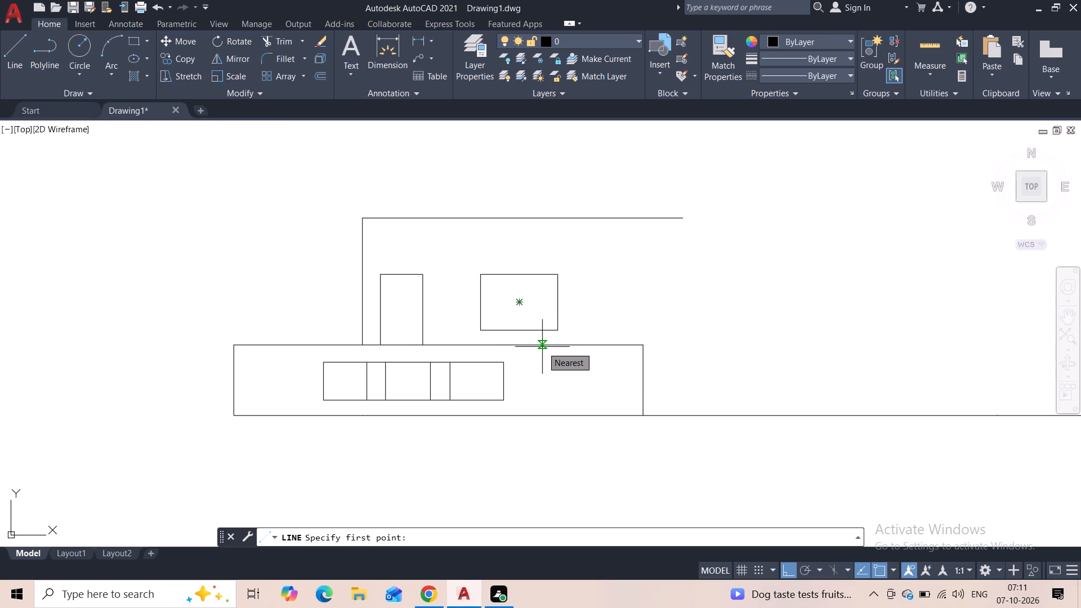
pyautogui.scroll(2, 542, 347)
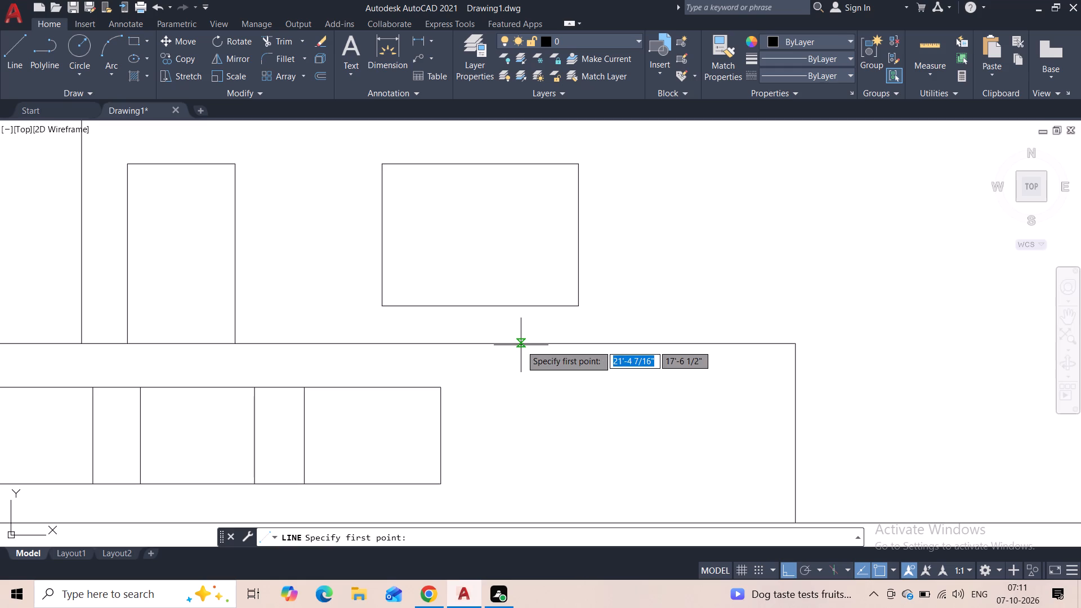
pyautogui.click(521, 345)
pyautogui.moveTo(530, 428); pyautogui.dragTo(522, 284, button='middle')
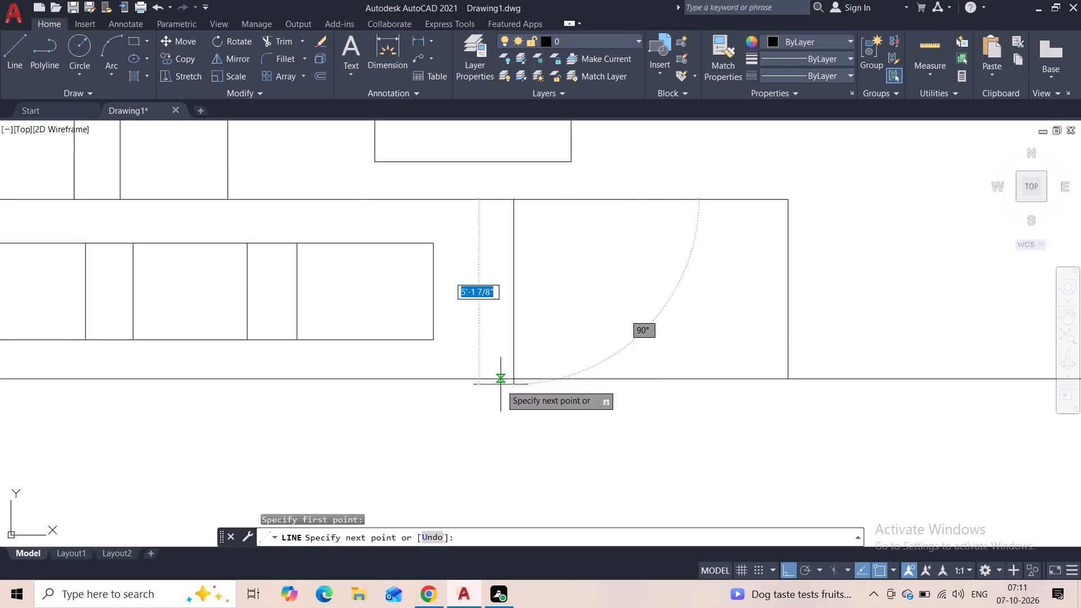
pyautogui.click(509, 381)
pyautogui.press('Escape')
# Draw another full-height vertical line across the lower box, close to its left end.
pyautogui.scroll(-2, 570, 300)
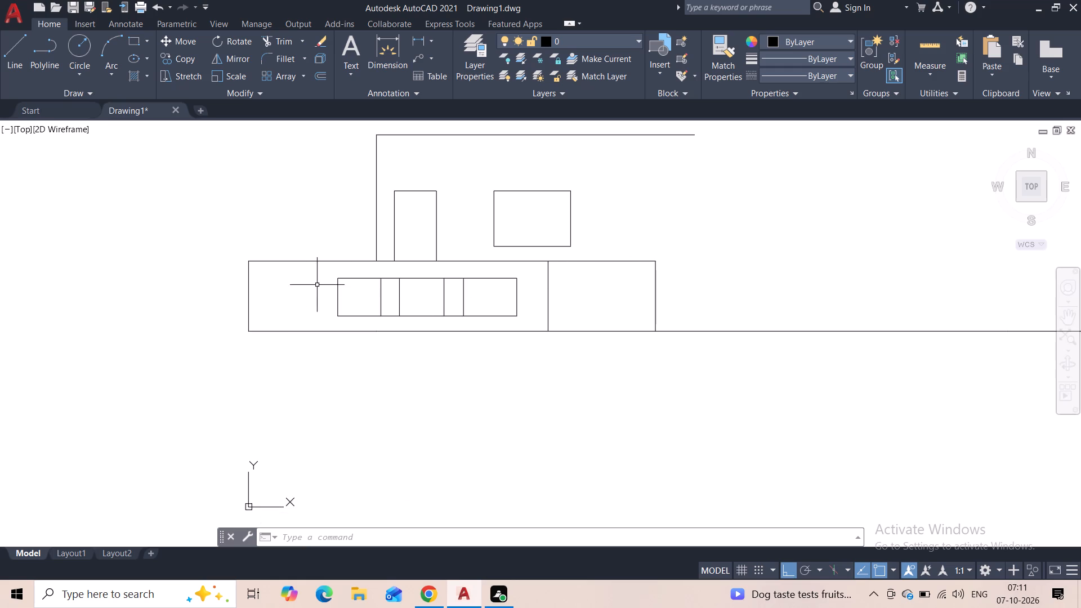
pyautogui.click(14, 51)
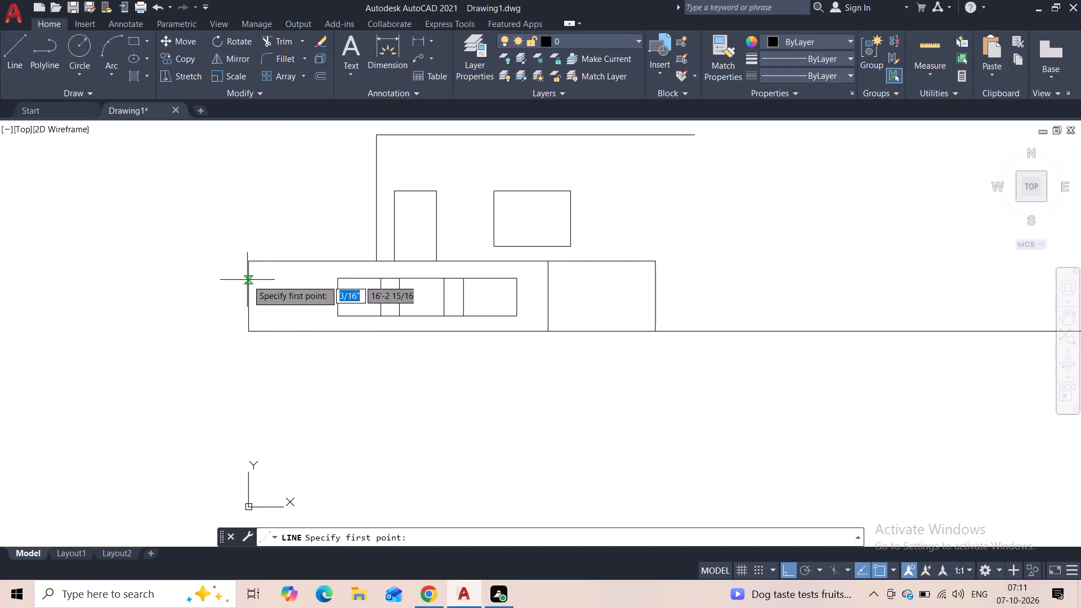
pyautogui.click(279, 264)
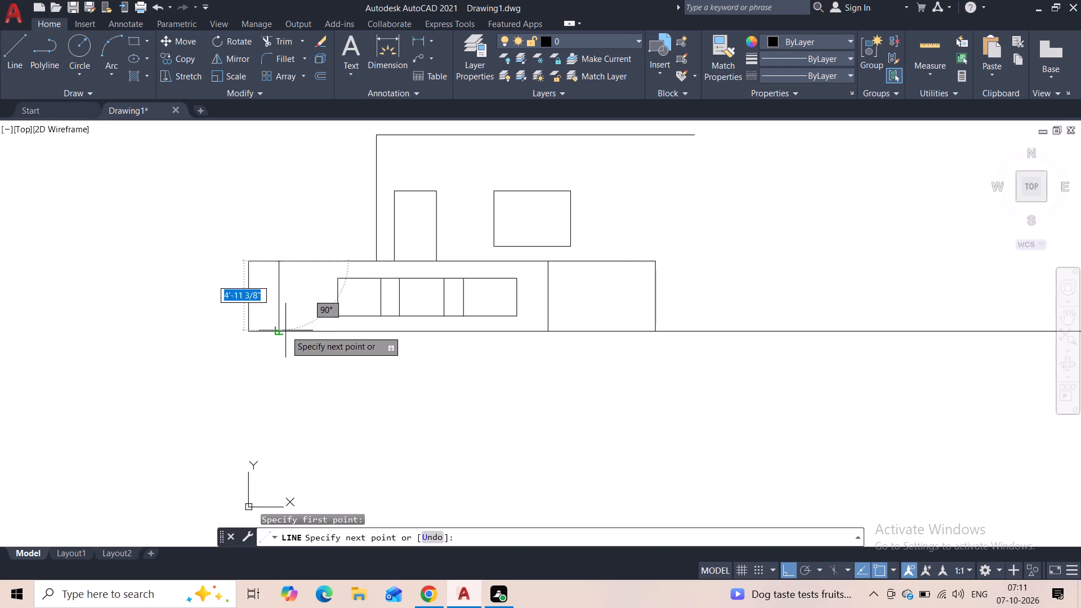
pyautogui.click(285, 330)
pyautogui.press('Escape')
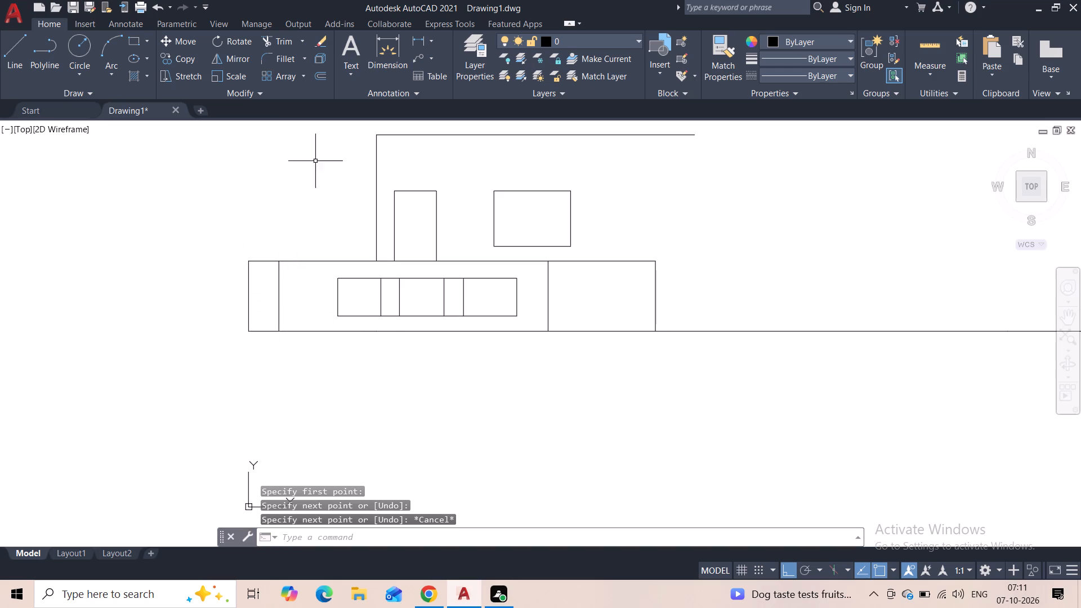
# Trim away the lower box's outline to the left of the new left-end vertical line.
pyautogui.click(287, 38)
pyautogui.moveTo(273, 236); pyautogui.dragTo(247, 321)
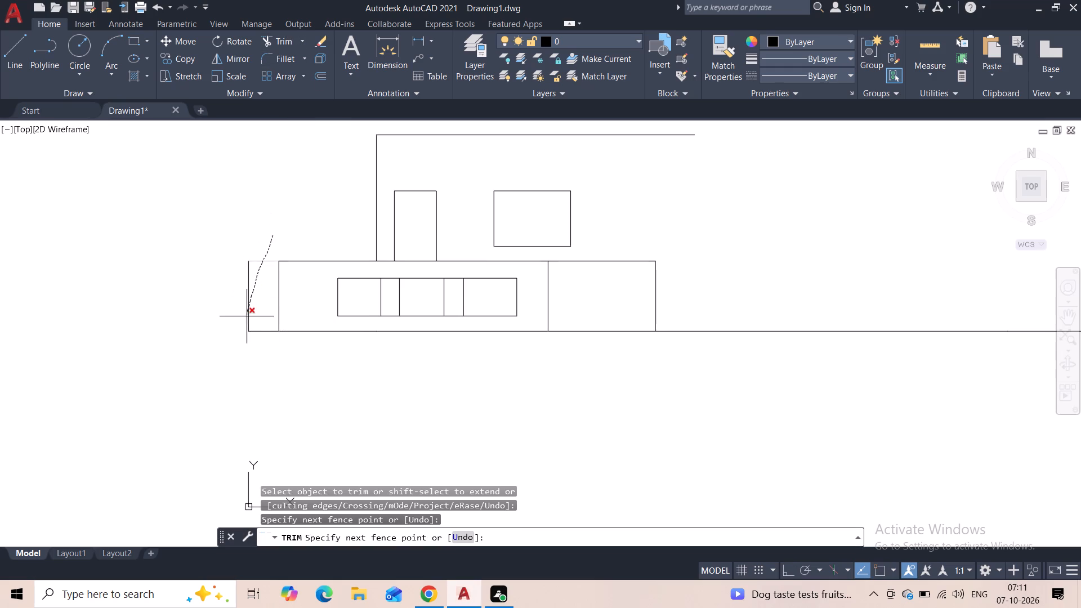
pyautogui.moveTo(247, 321); pyautogui.dragTo(257, 312)
pyautogui.press('Escape')
# Trim away the lower box's top edge between the new right-hand divider and the box's original right side.
pyautogui.scroll(-3, 257, 311)
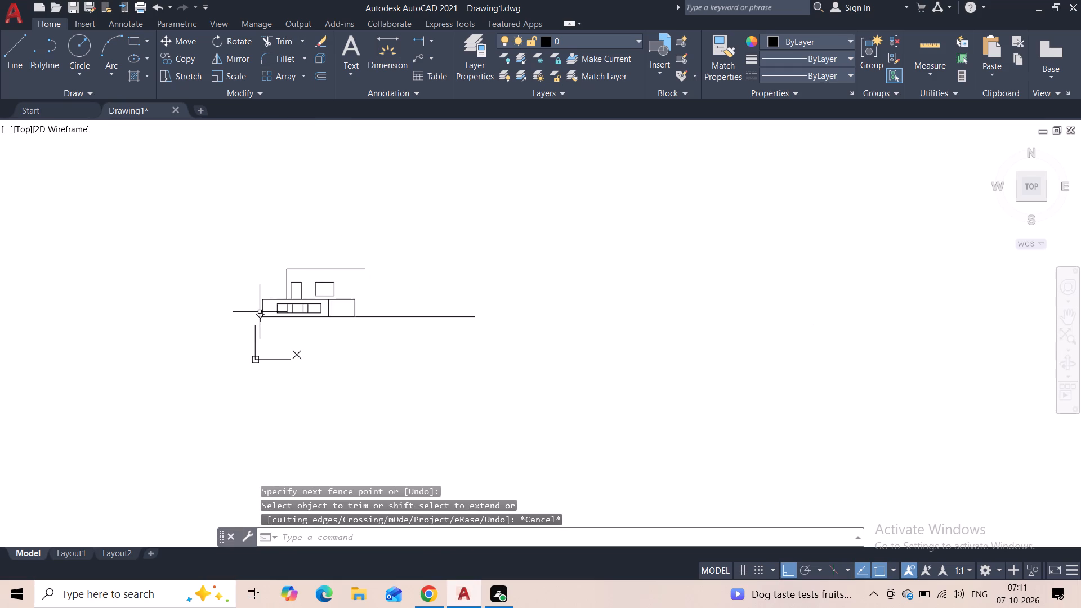
pyautogui.scroll(3, 298, 296)
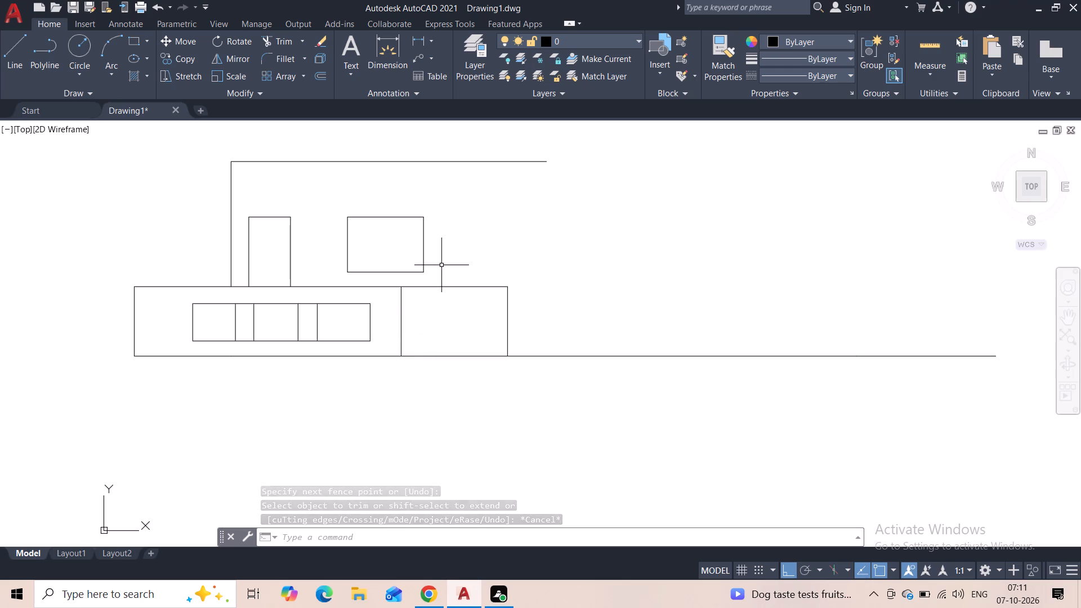
pyautogui.click(279, 35)
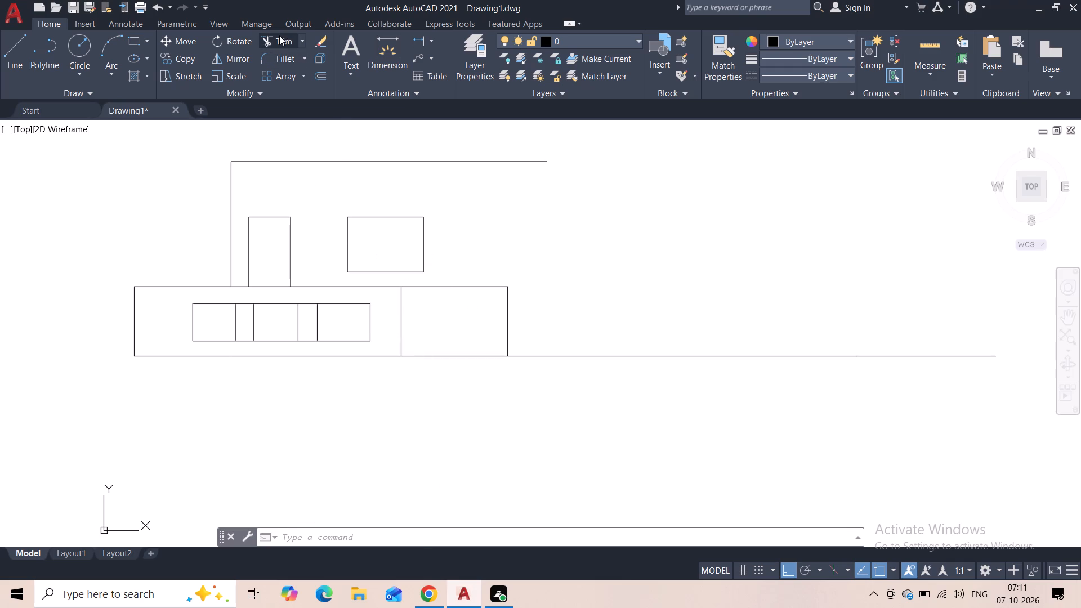
pyautogui.moveTo(450, 276); pyautogui.dragTo(452, 299)
pyautogui.press('Escape')
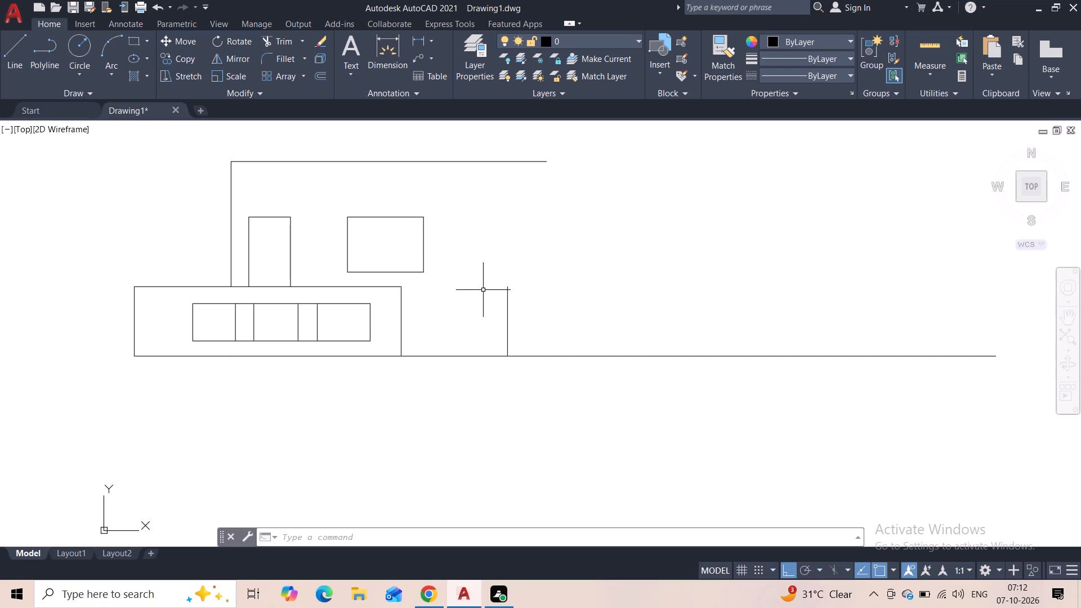
# Draw a rectangle about 4'-5" wide and 5' high on the baseline, starting 1 3/4" right of the lower box's top-right corner.
pyautogui.scroll(2, 444, 294)
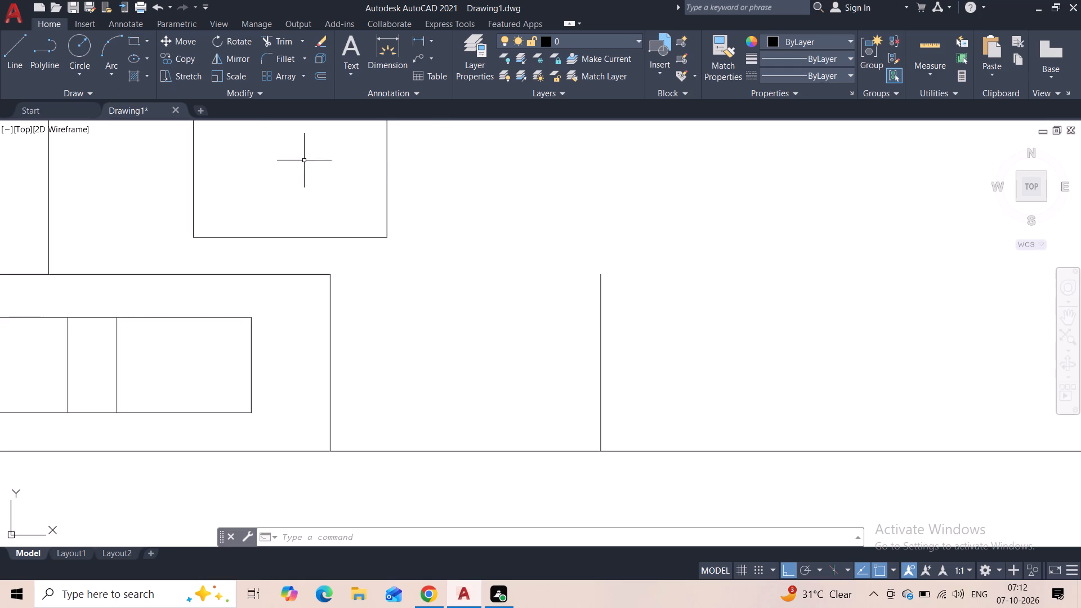
pyautogui.click(128, 40)
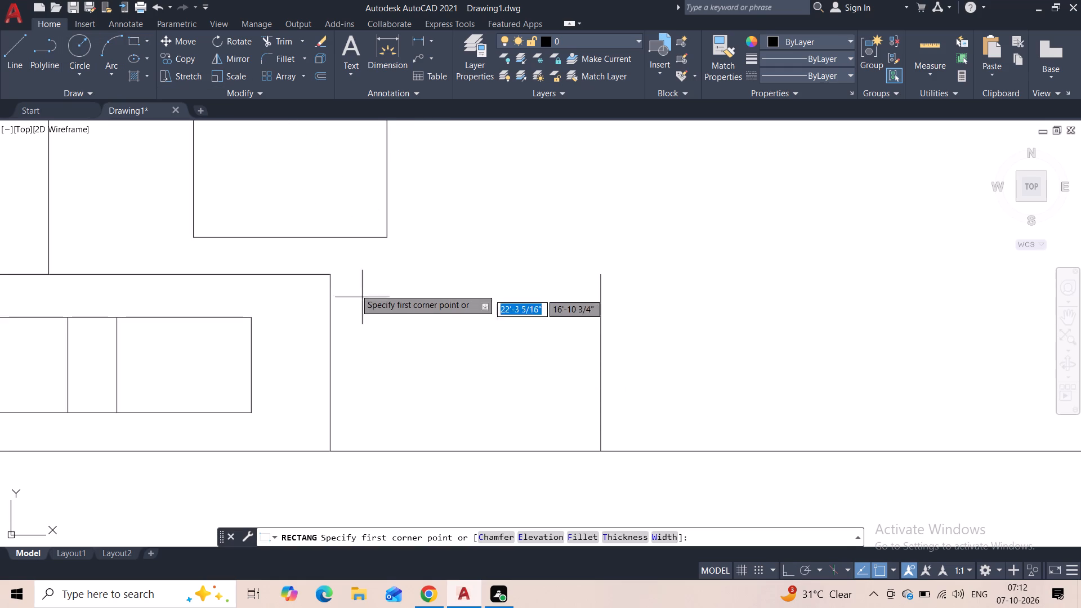
pyautogui.scroll(2, 346, 280)
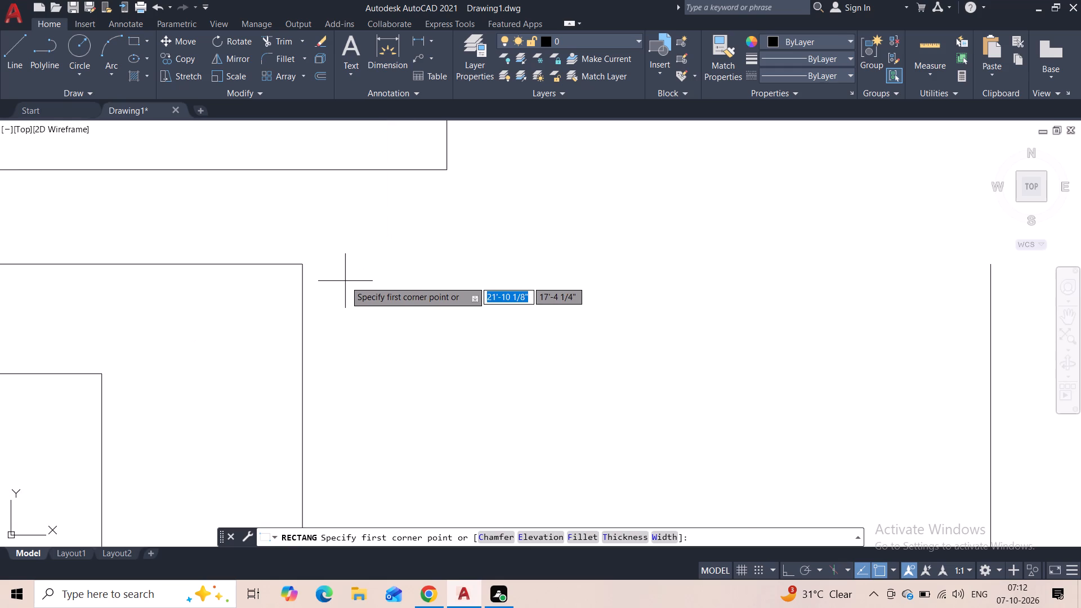
pyautogui.click(315, 268)
pyautogui.moveTo(417, 360); pyautogui.dragTo(323, 279, button='middle')
pyautogui.scroll(-1, 480, 349)
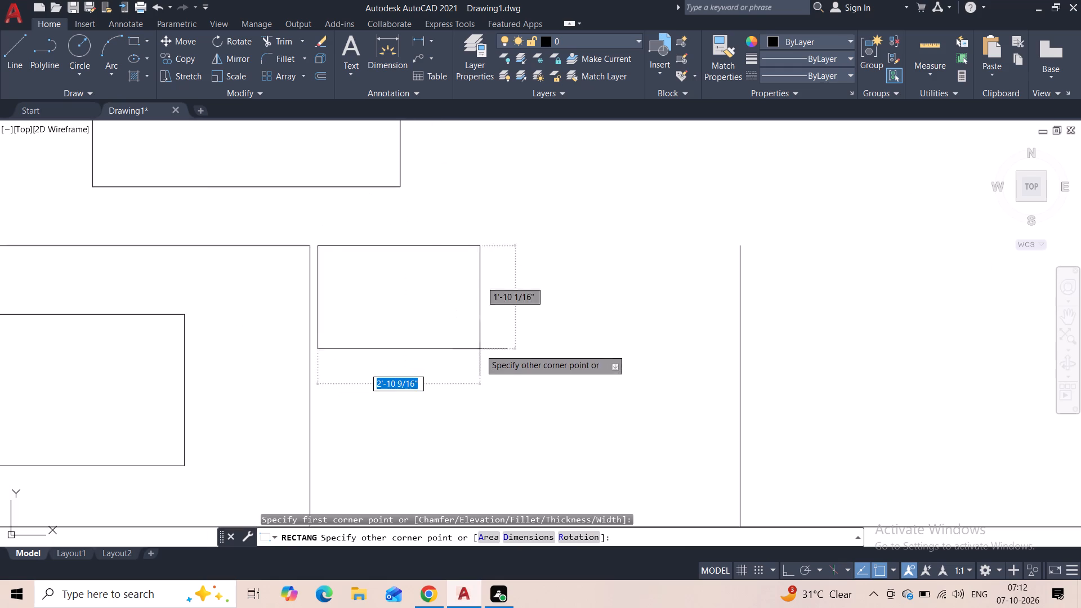
pyautogui.moveTo(490, 382); pyautogui.dragTo(414, 284, button='middle')
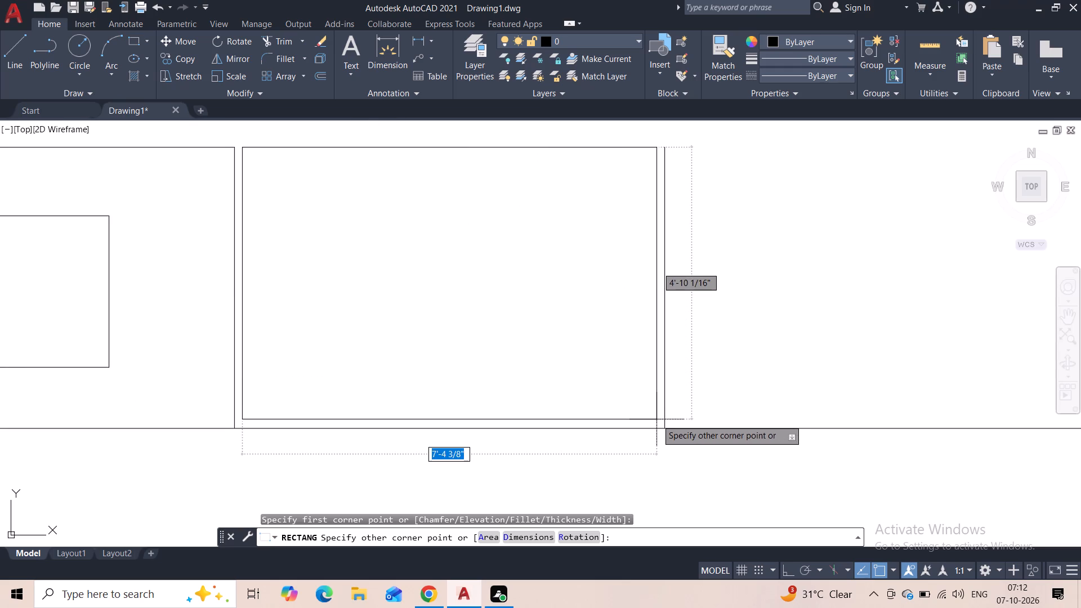
pyautogui.moveTo(578, 380); pyautogui.dragTo(580, 409, button='middle')
pyautogui.scroll(-2, 580, 405)
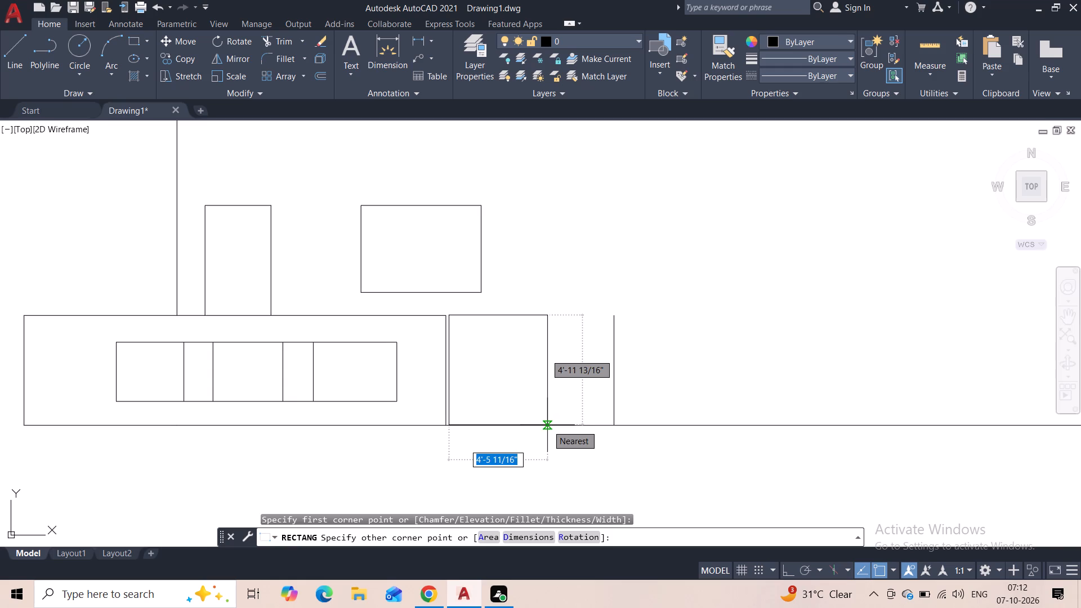
pyautogui.scroll(2, 547, 425)
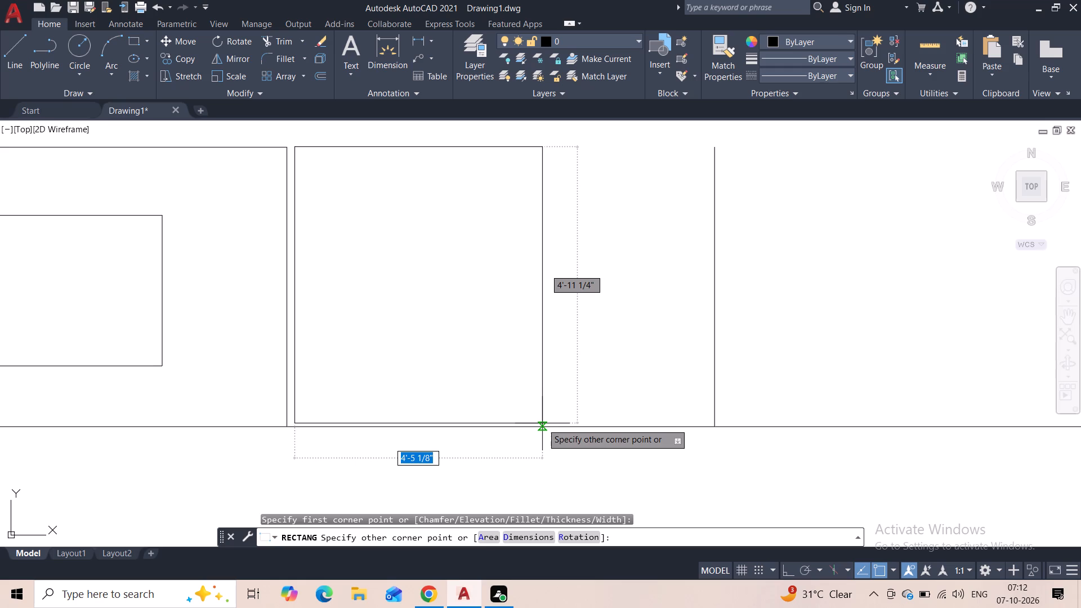
pyautogui.scroll(-1, 542, 423)
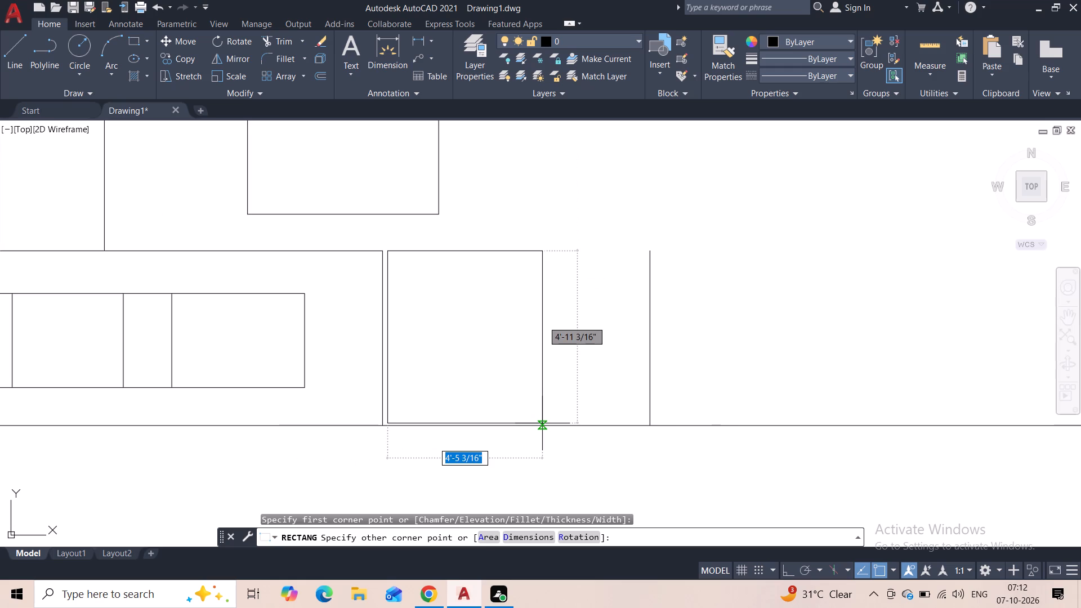
pyautogui.click(543, 423)
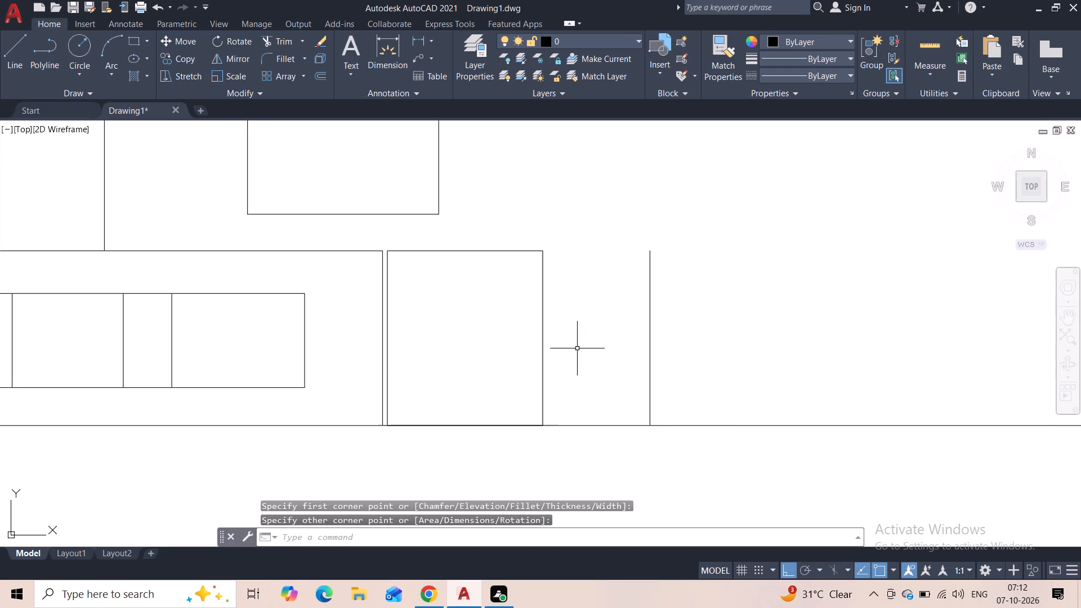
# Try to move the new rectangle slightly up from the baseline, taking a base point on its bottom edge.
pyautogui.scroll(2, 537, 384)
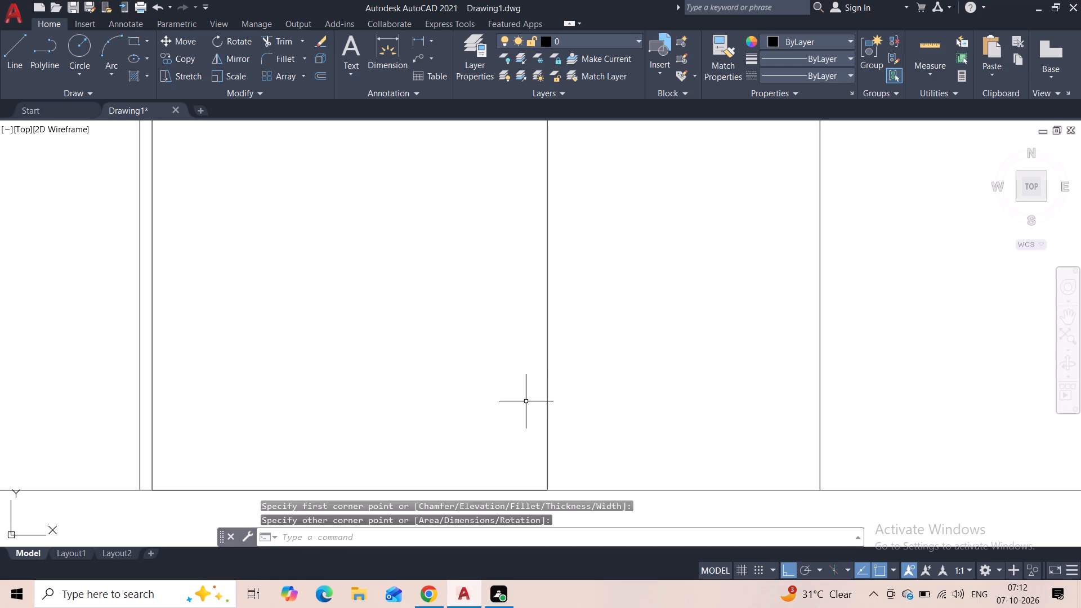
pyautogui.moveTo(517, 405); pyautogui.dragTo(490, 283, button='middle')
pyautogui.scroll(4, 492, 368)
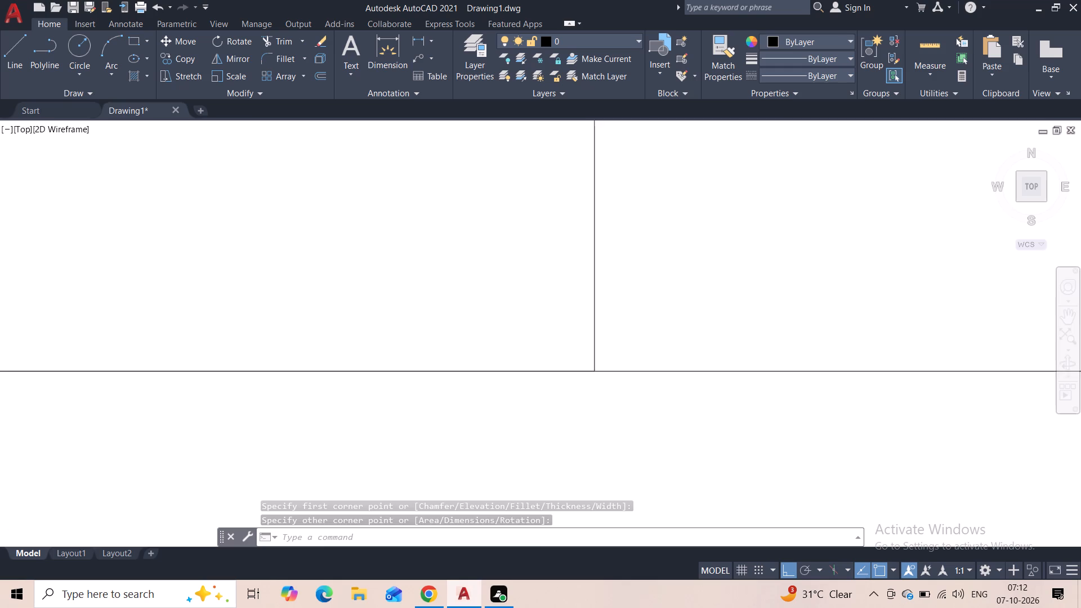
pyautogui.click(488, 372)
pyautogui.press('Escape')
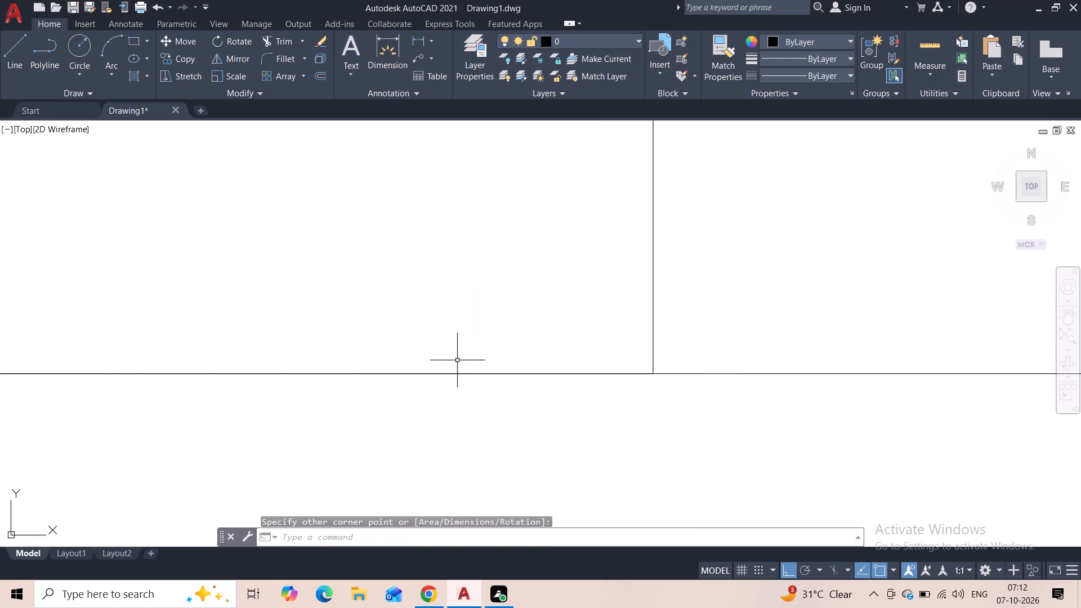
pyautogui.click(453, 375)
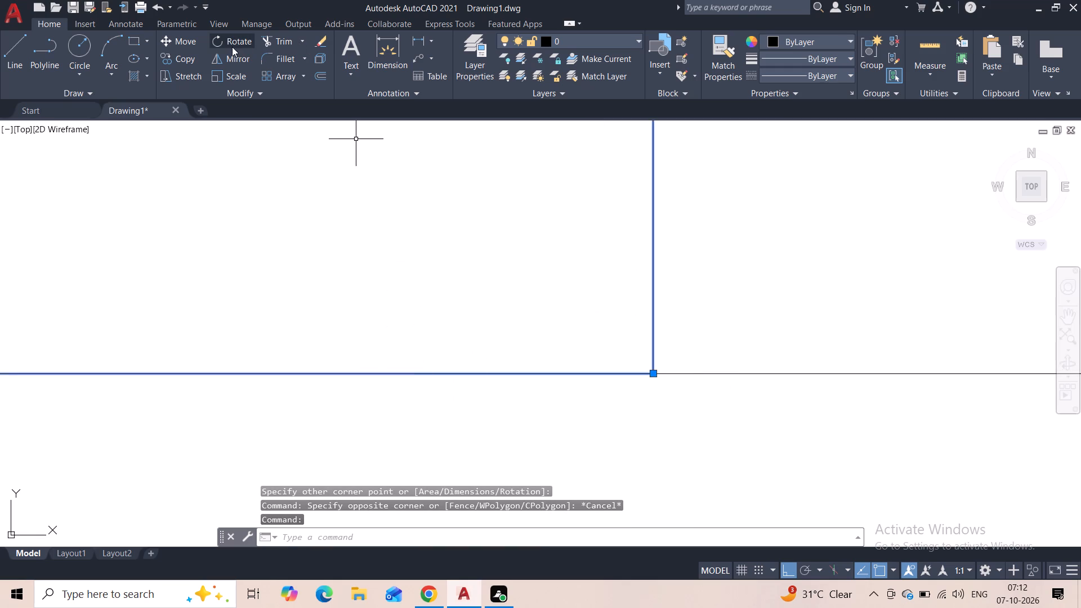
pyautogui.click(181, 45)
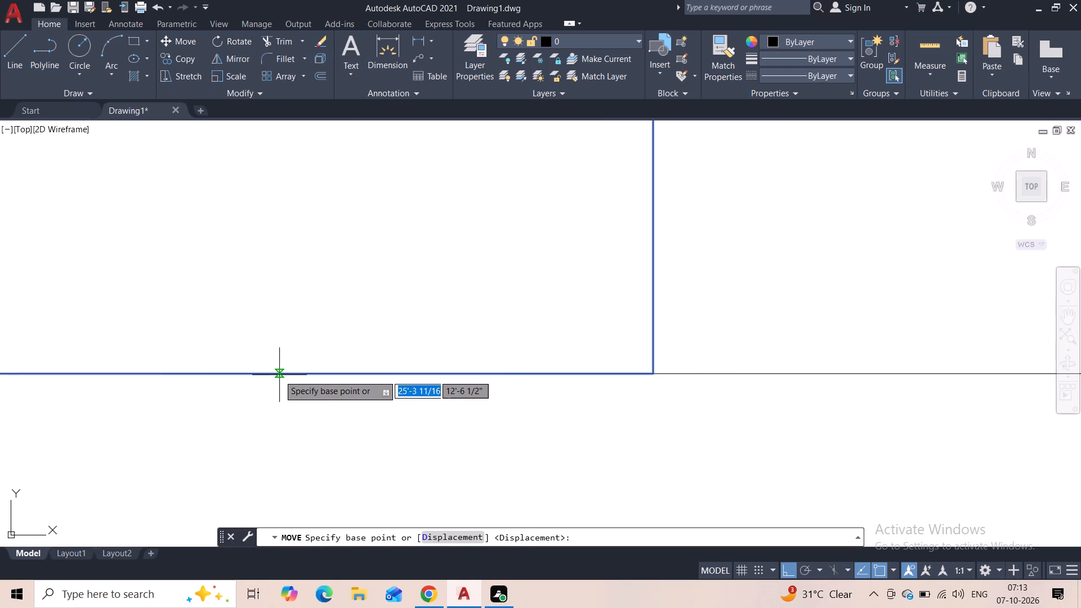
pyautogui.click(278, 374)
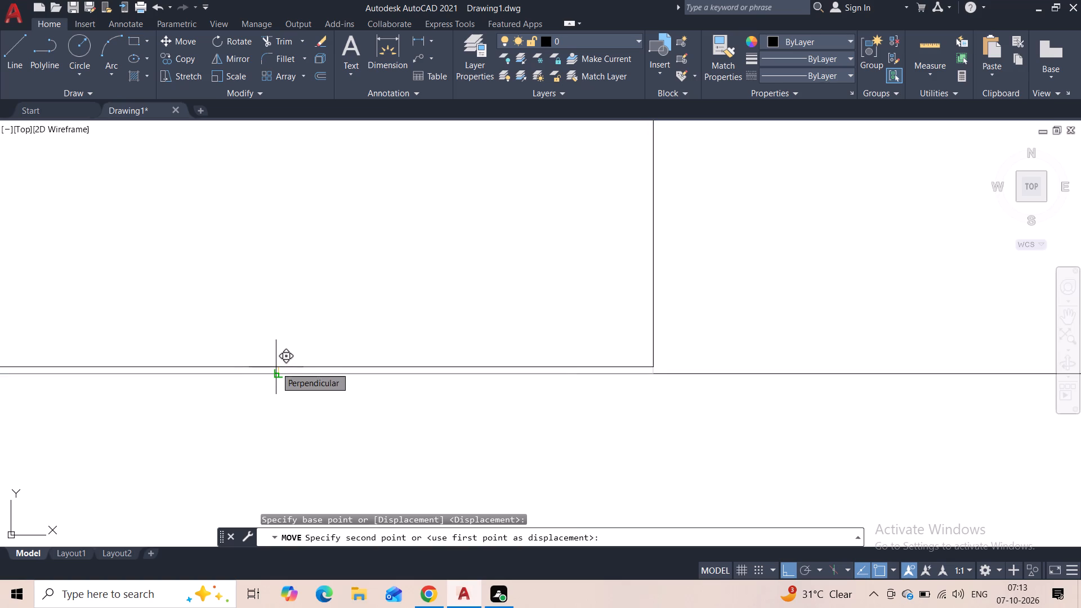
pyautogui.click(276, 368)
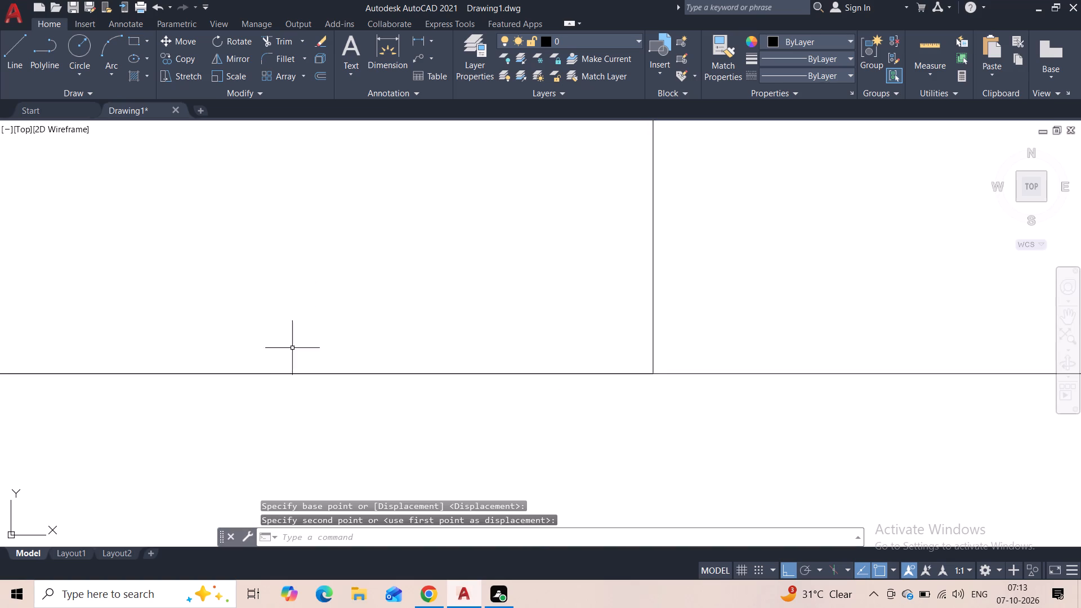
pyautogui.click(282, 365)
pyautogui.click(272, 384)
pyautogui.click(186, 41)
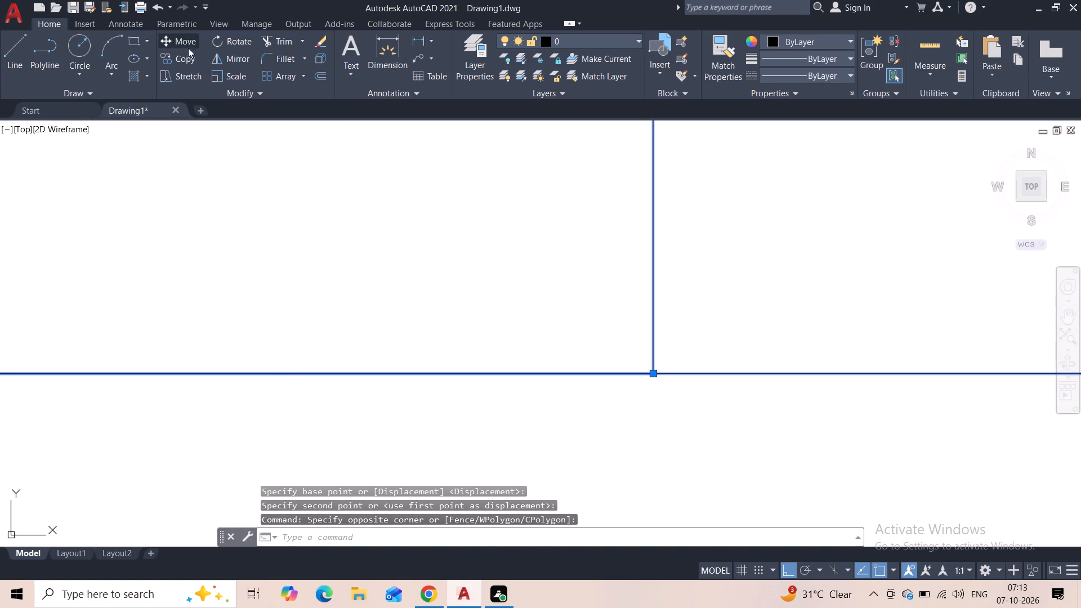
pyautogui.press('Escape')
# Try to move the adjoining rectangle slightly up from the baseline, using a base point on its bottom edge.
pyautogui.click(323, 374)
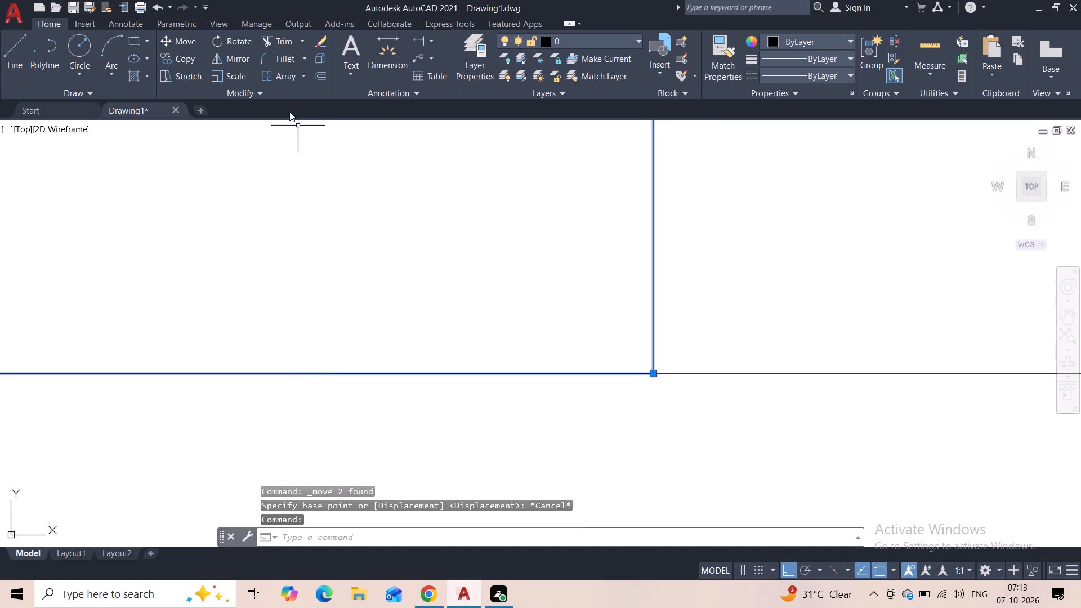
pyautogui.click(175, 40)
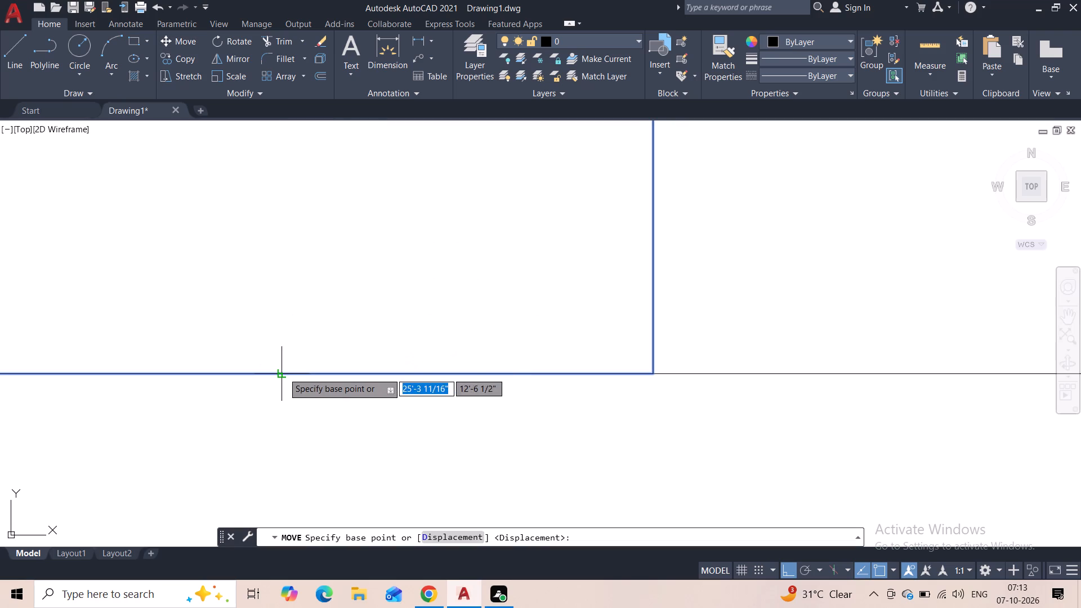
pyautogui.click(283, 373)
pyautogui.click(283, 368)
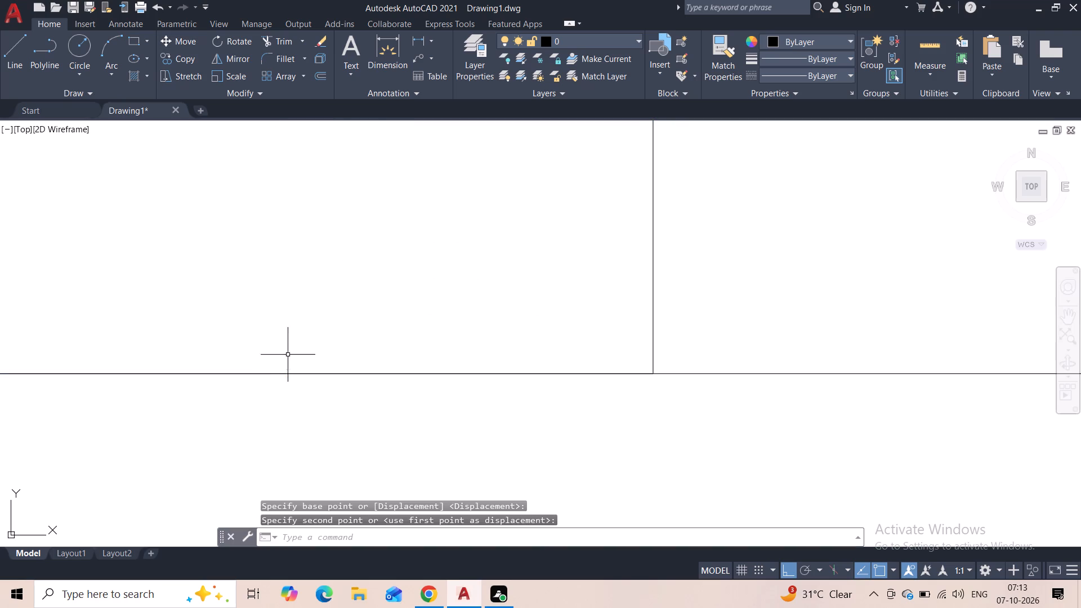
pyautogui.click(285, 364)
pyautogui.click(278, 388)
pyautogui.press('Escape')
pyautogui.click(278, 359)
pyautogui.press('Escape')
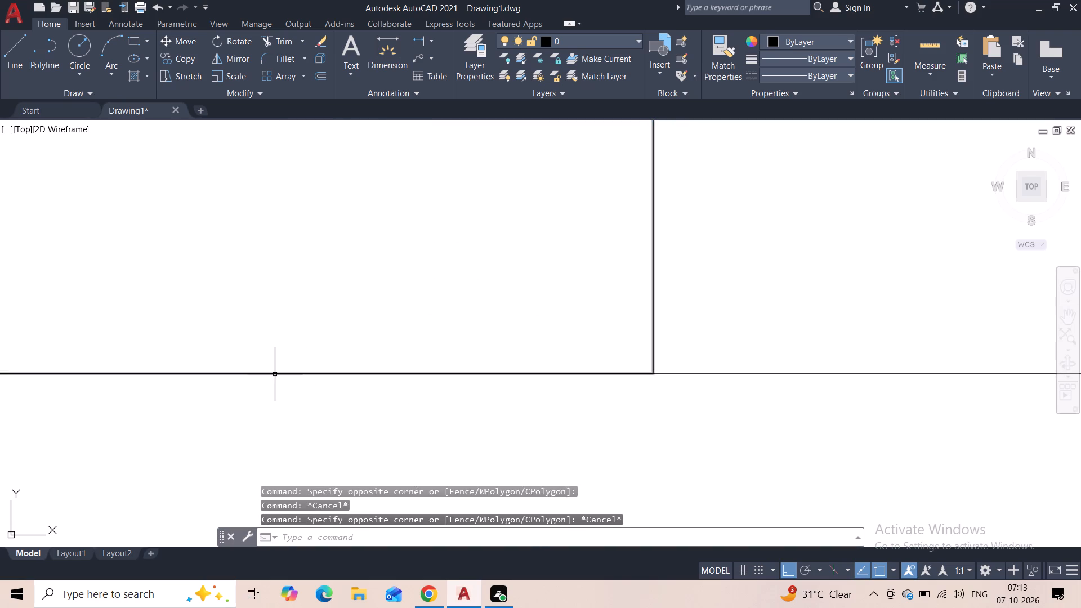
# Move the adjoining rectangle slightly up so its bottom edge sits just above the baseline.
pyautogui.click(275, 374)
pyautogui.click(180, 38)
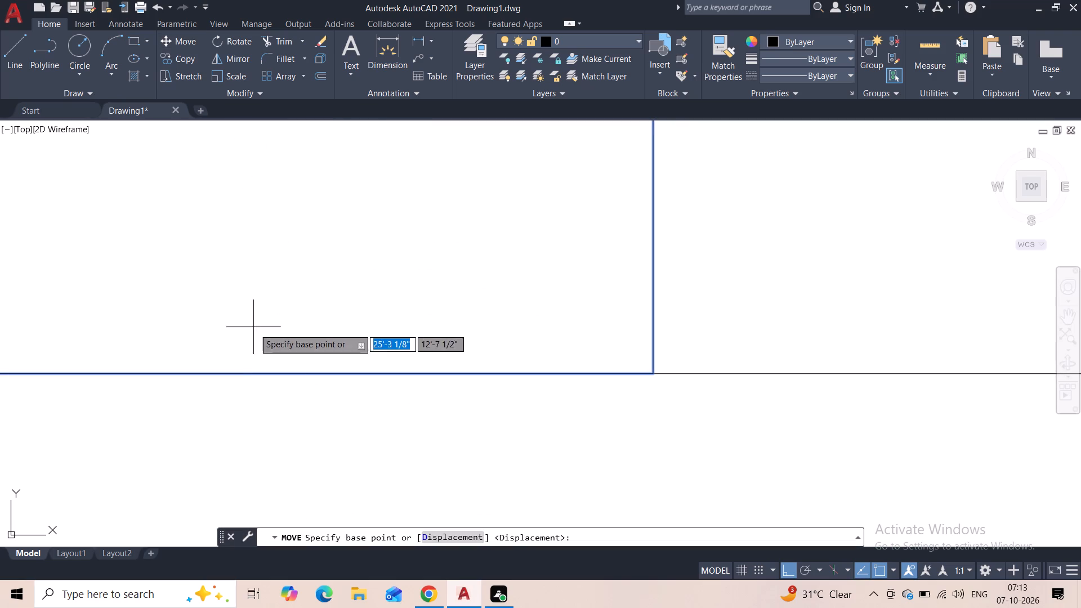
pyautogui.click(252, 374)
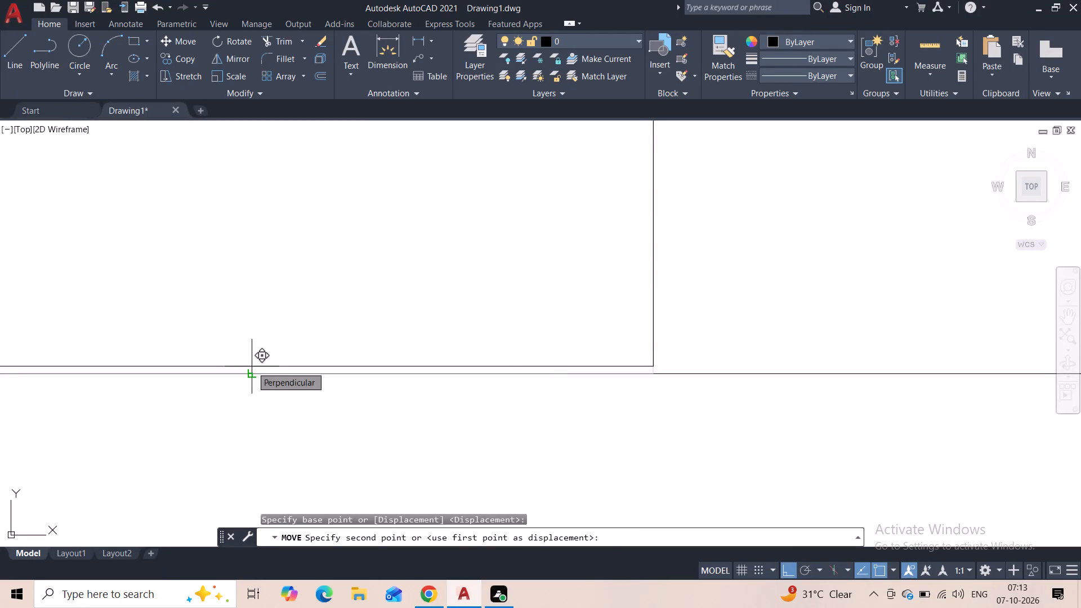
pyautogui.click(252, 366)
pyautogui.press('Escape')
# Move the adjoining rectangle up a little more to widen the narrow gap between its bottom edge and the baseline.
pyautogui.scroll(-3, 282, 329)
pyautogui.scroll(-2, 279, 250)
pyautogui.moveTo(248, 238); pyautogui.dragTo(254, 254, button='middle')
pyautogui.moveTo(213, 254); pyautogui.dragTo(242, 303, button='middle')
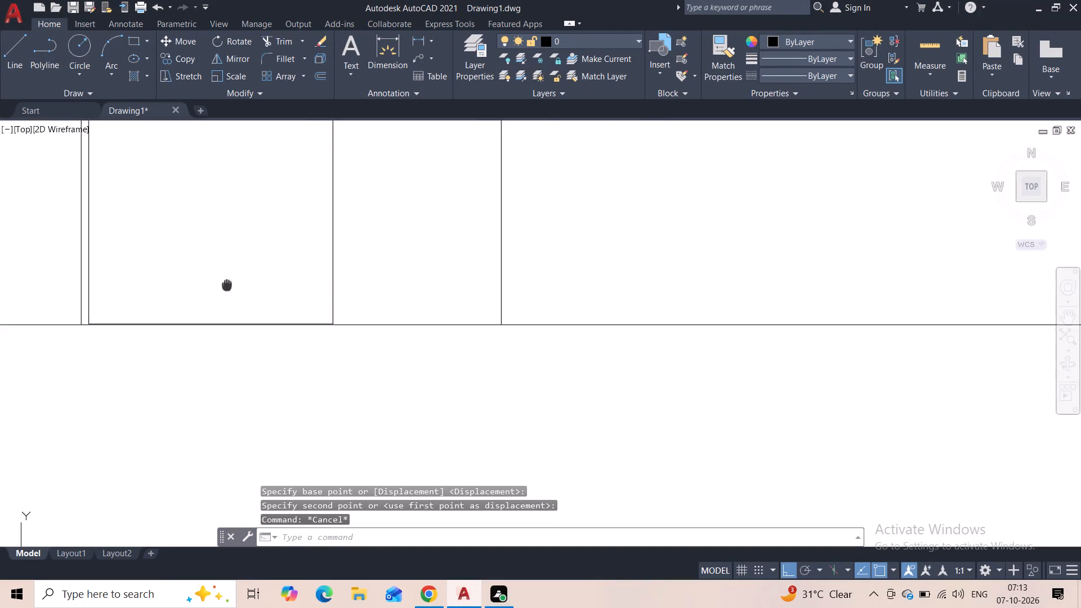
pyautogui.moveTo(242, 303); pyautogui.dragTo(285, 331, button='middle')
pyautogui.scroll(3, 310, 346)
pyautogui.moveTo(310, 385); pyautogui.dragTo(383, 290, button='middle')
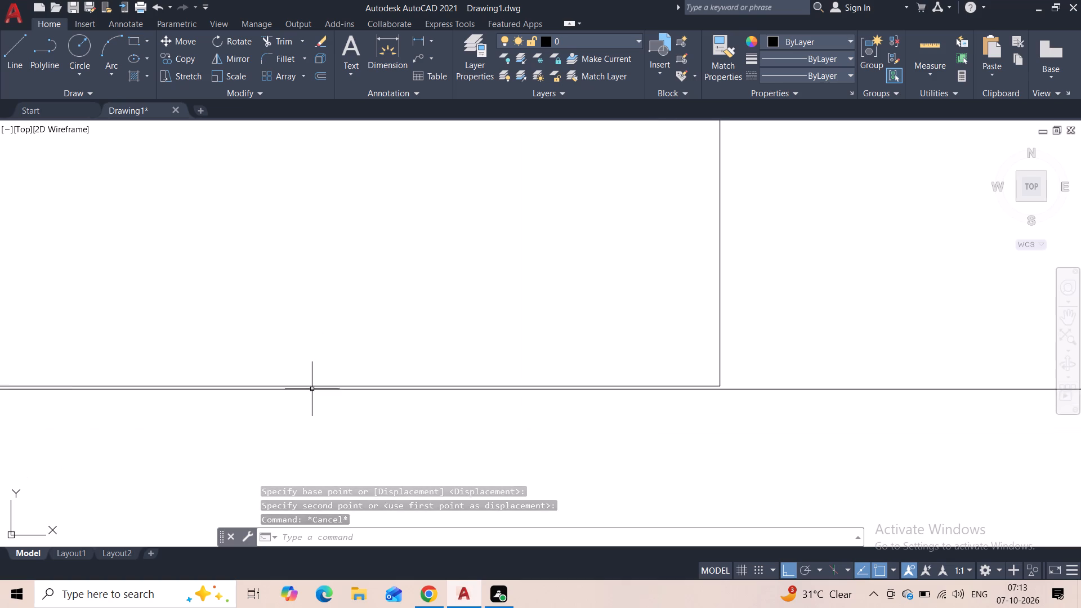
pyautogui.scroll(3, 311, 390)
pyautogui.click(308, 376)
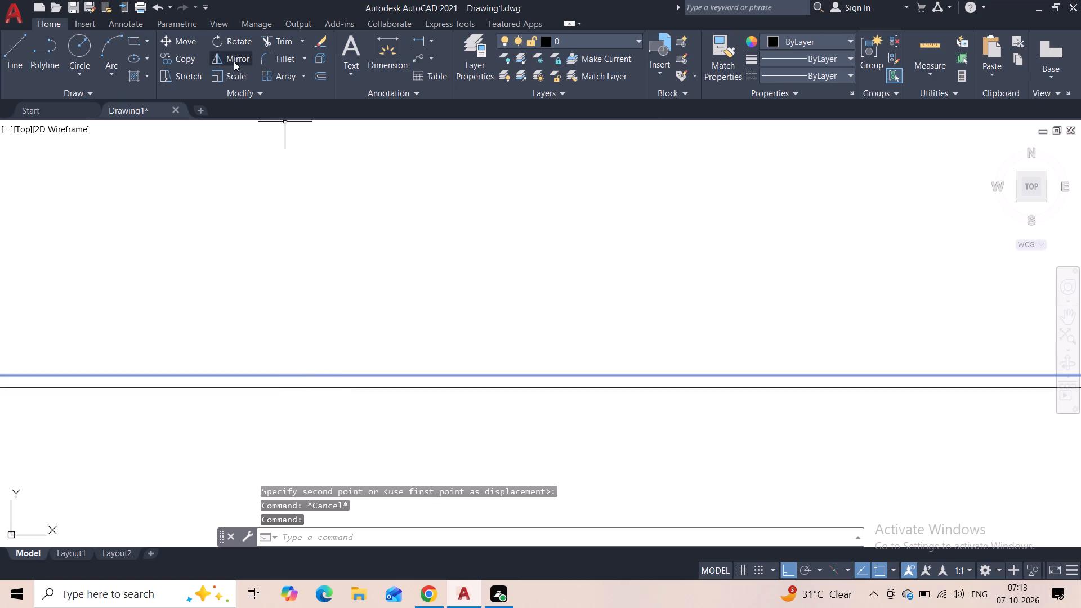
pyautogui.click(181, 38)
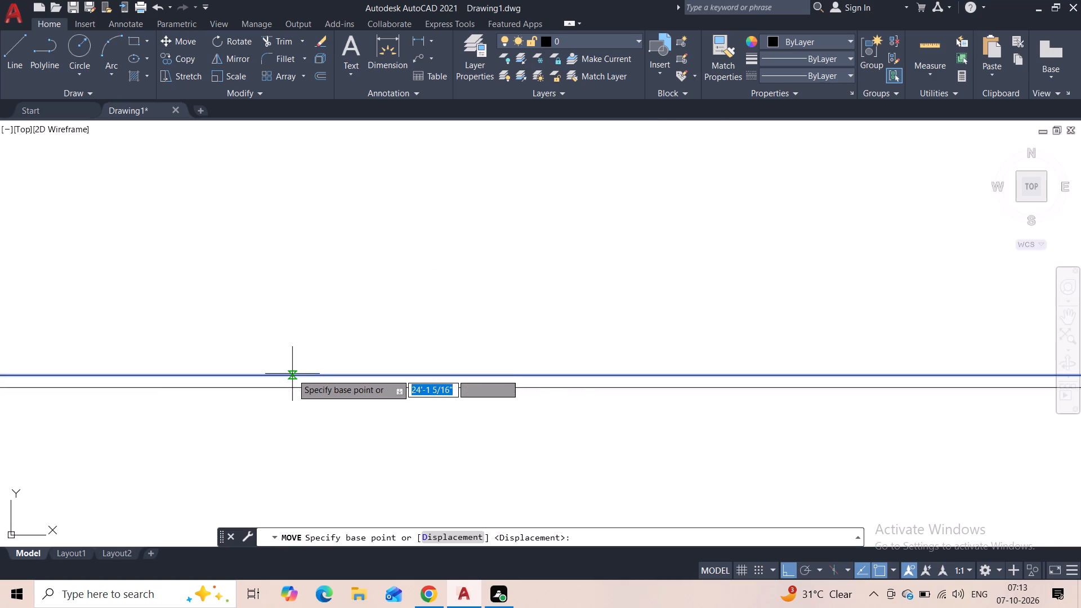
pyautogui.click(292, 375)
pyautogui.click(292, 368)
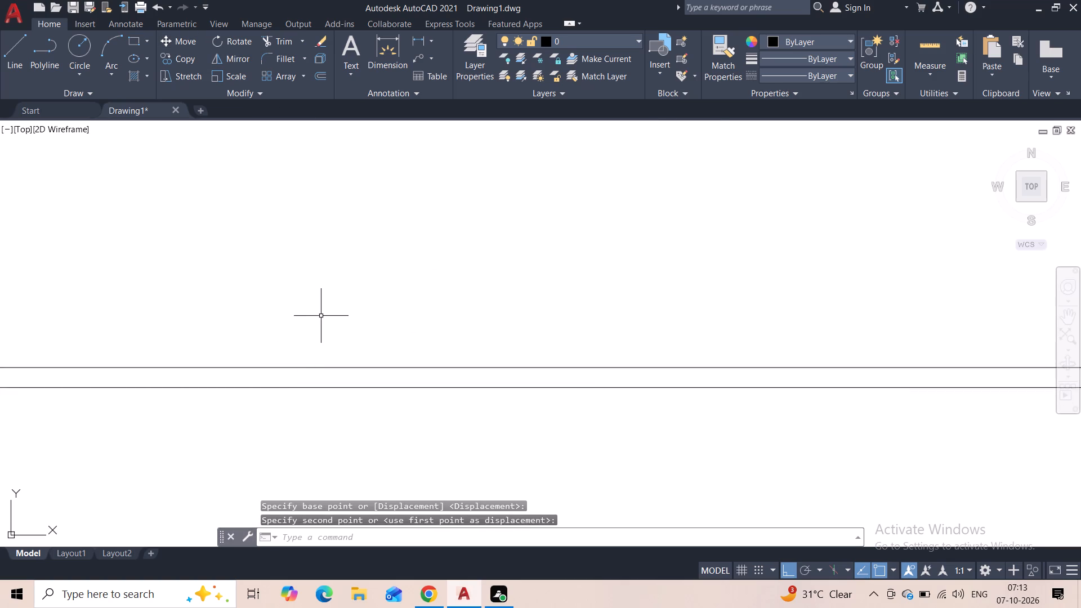
pyautogui.press('Escape')
# Examine the elevation around the raised rectangle, the free-standing vertical line beside it and the upper storey outline.
pyautogui.scroll(-3, 324, 293)
pyautogui.scroll(-3, 322, 243)
pyautogui.moveTo(313, 213); pyautogui.dragTo(350, 354, button='middle')
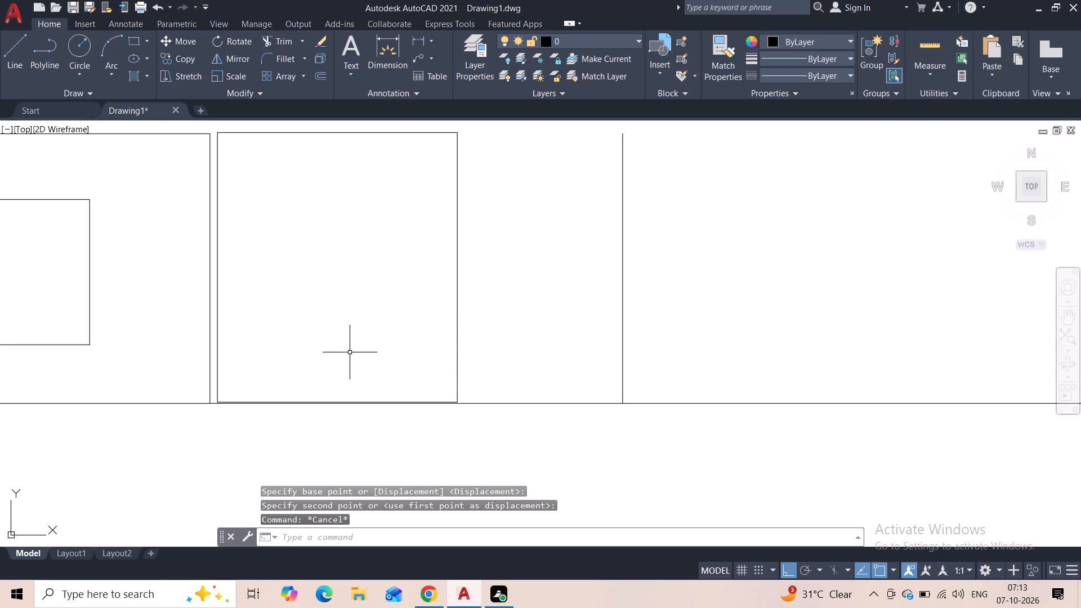
pyautogui.moveTo(347, 213); pyautogui.dragTo(338, 244, button='middle')
pyautogui.scroll(-3, 336, 246)
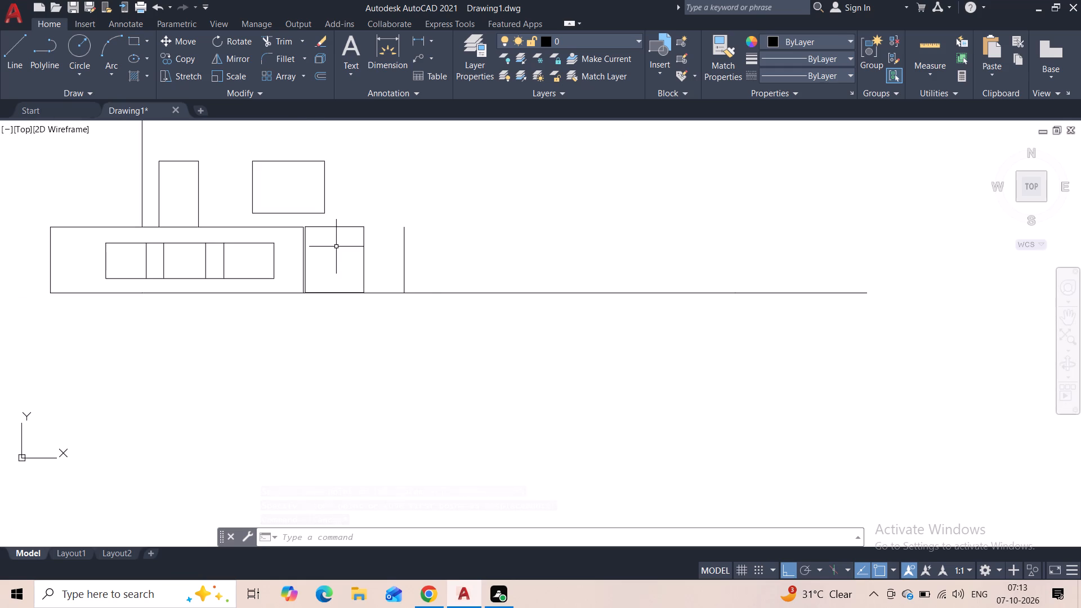
pyautogui.scroll(-1, 370, 199)
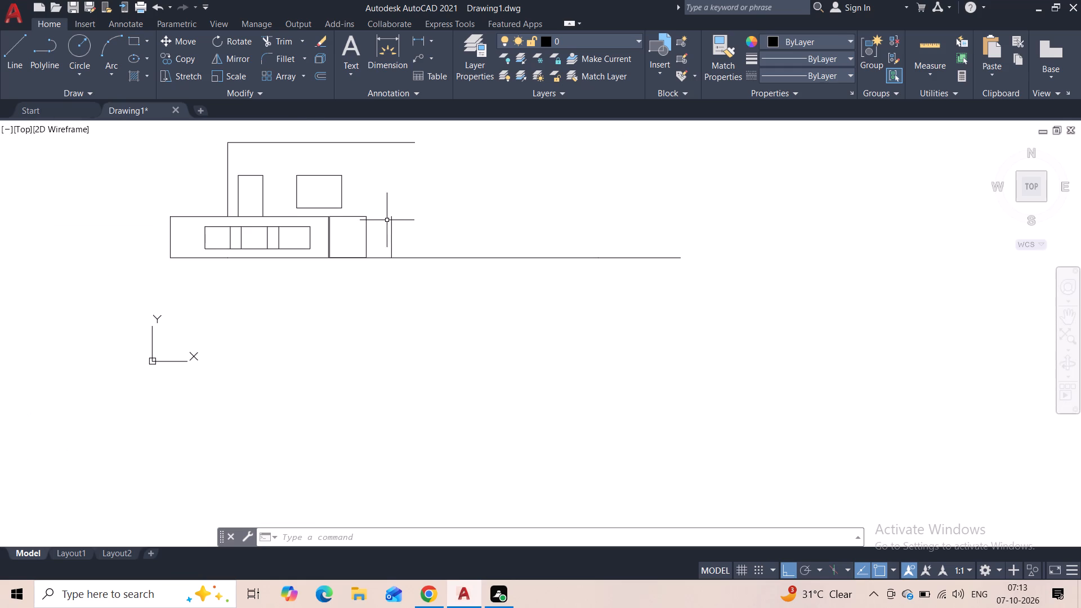
pyautogui.moveTo(363, 190); pyautogui.dragTo(363, 223, button='middle')
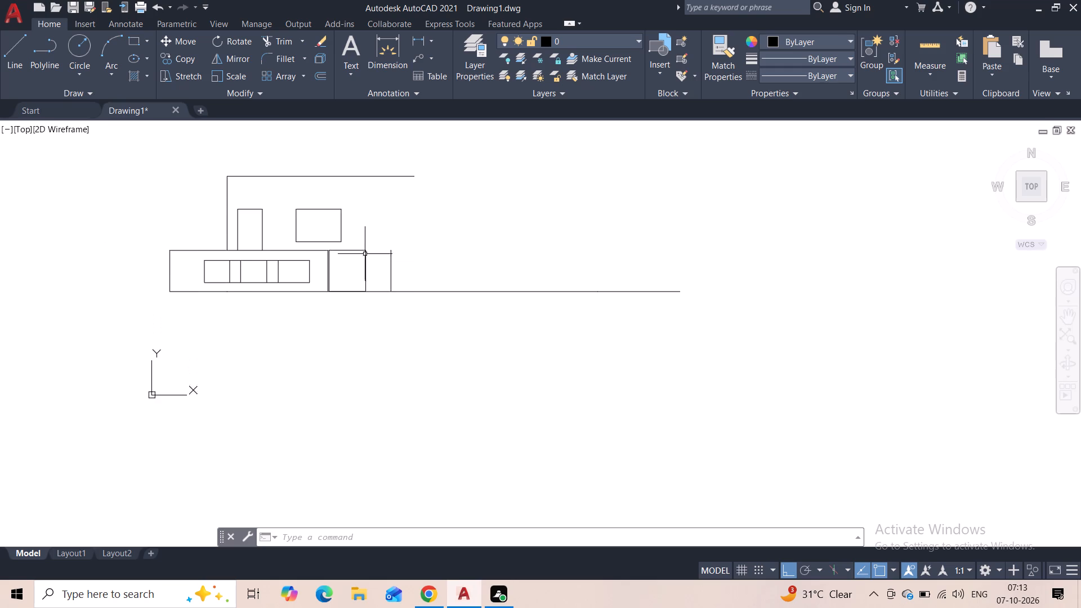
pyautogui.scroll(2, 365, 254)
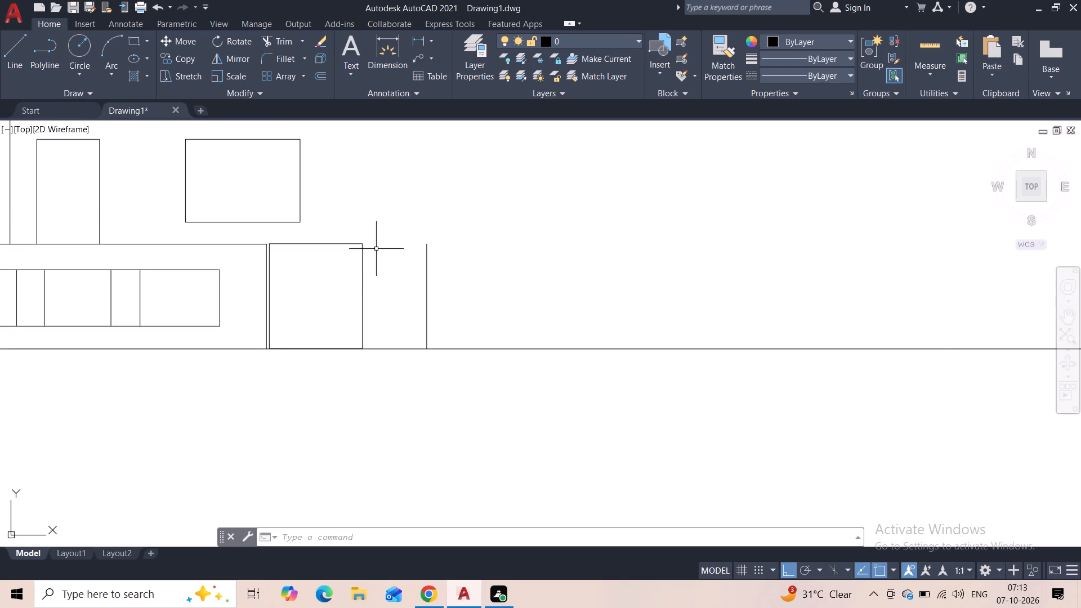
pyautogui.scroll(1, 359, 250)
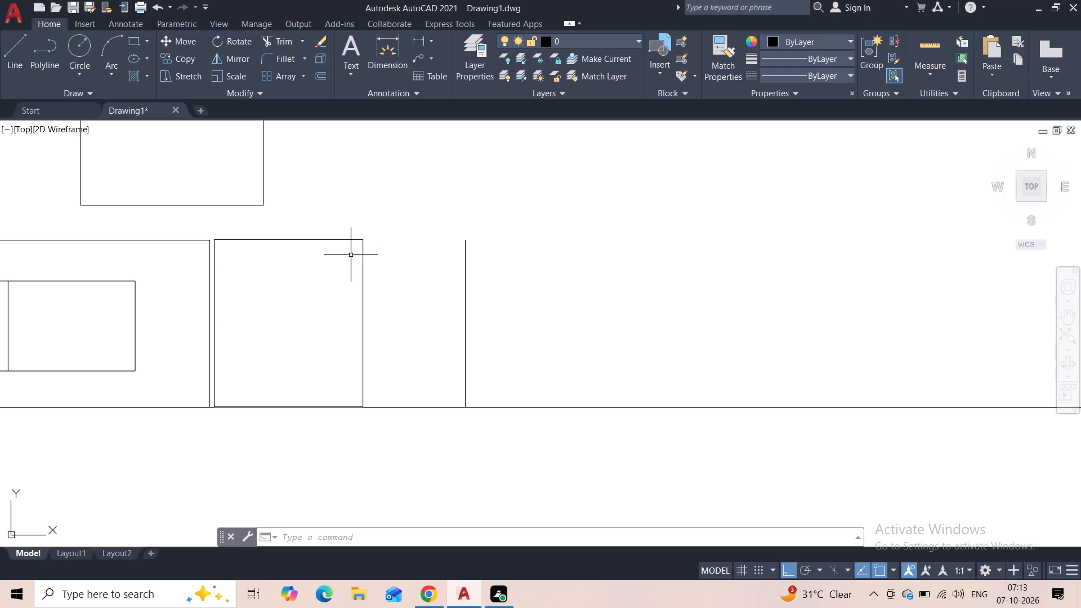
pyautogui.scroll(-2, 354, 235)
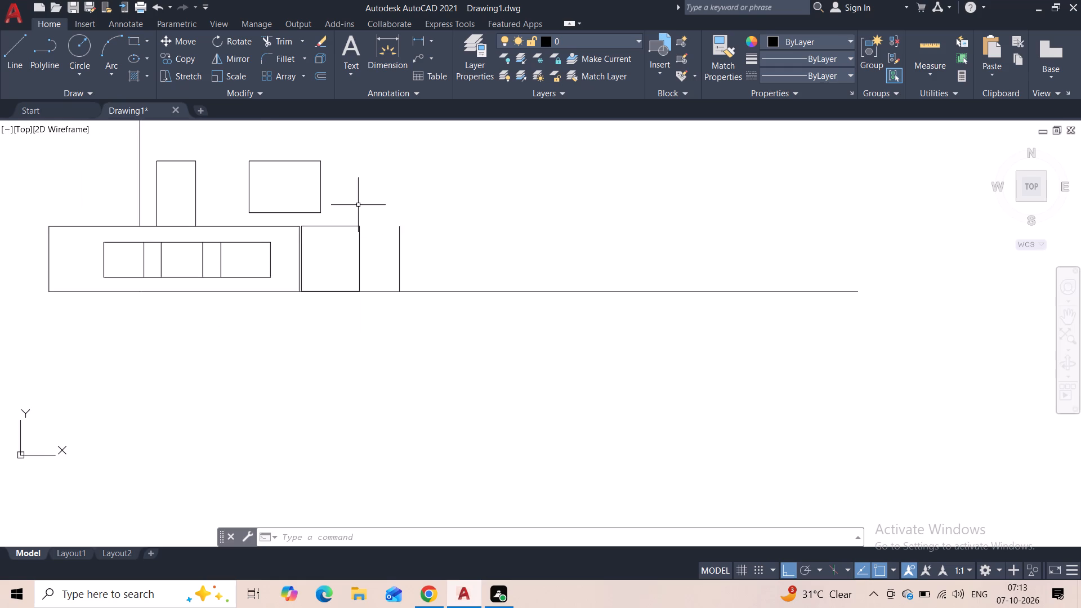
pyautogui.moveTo(359, 193); pyautogui.dragTo(381, 274, button='middle')
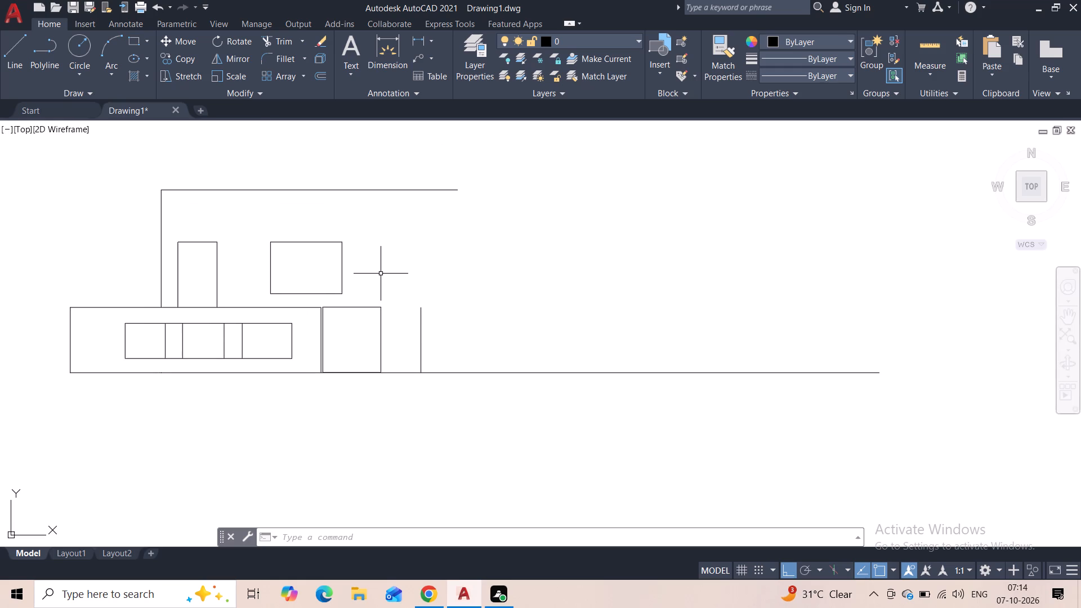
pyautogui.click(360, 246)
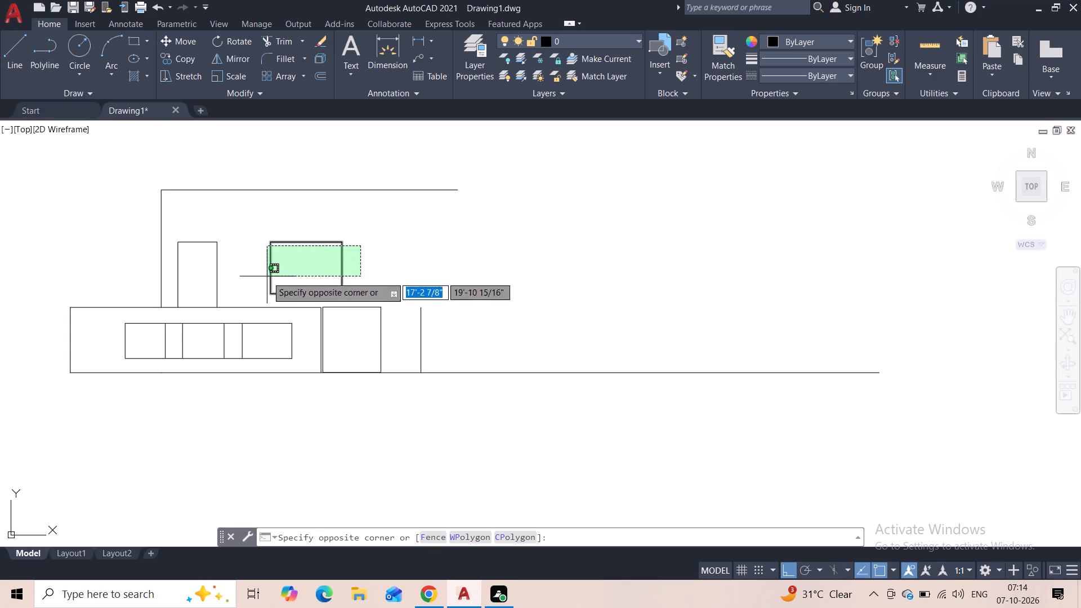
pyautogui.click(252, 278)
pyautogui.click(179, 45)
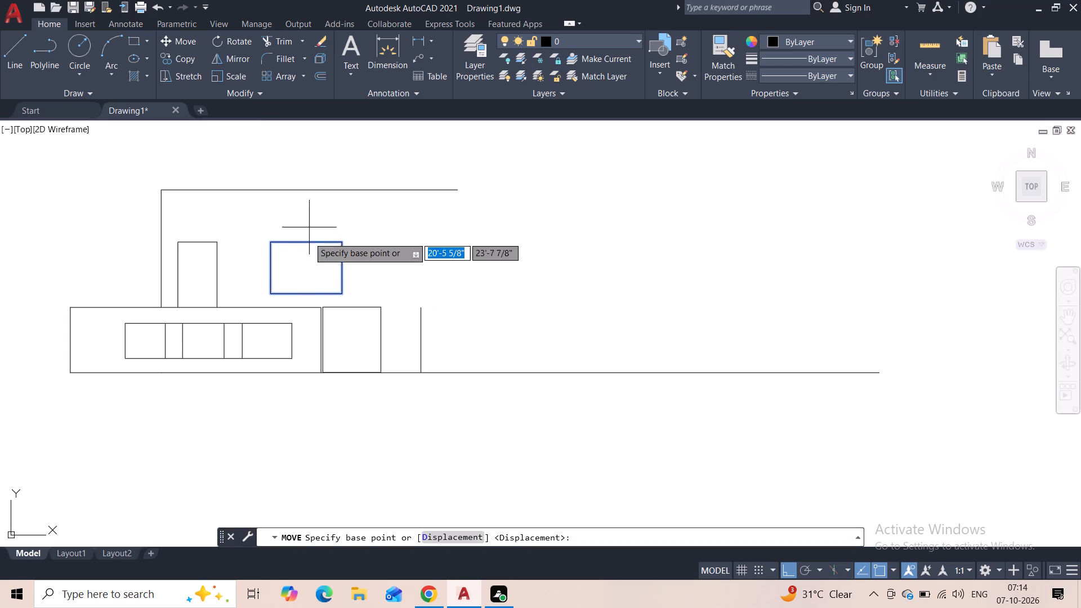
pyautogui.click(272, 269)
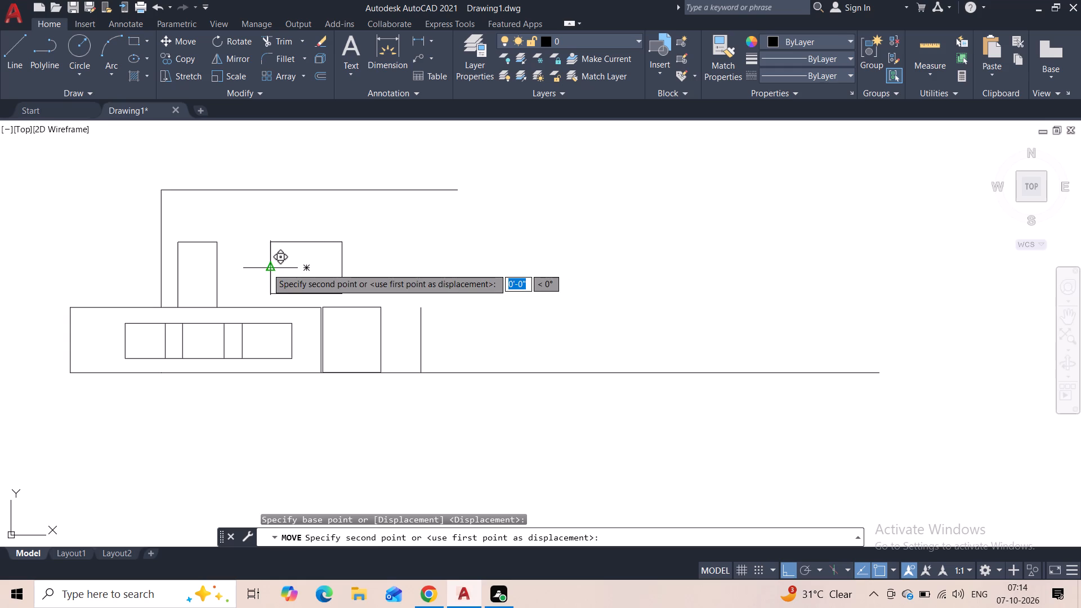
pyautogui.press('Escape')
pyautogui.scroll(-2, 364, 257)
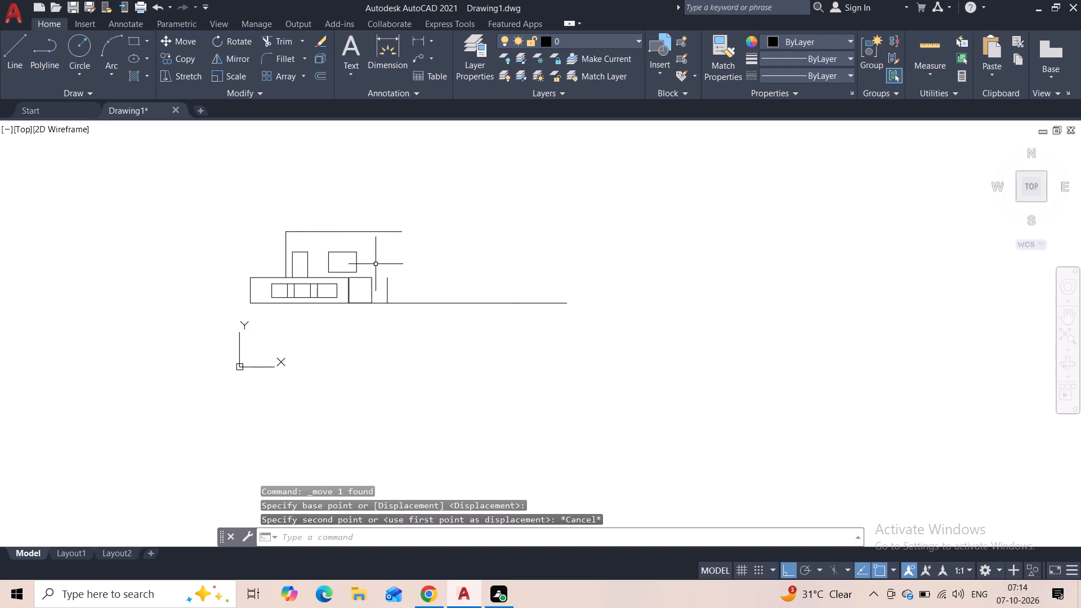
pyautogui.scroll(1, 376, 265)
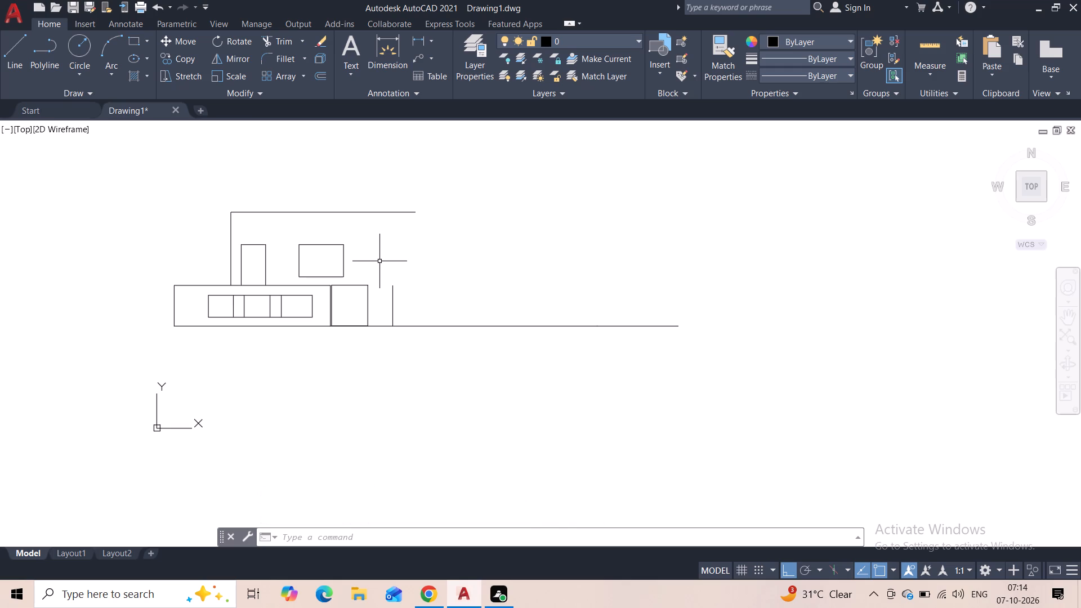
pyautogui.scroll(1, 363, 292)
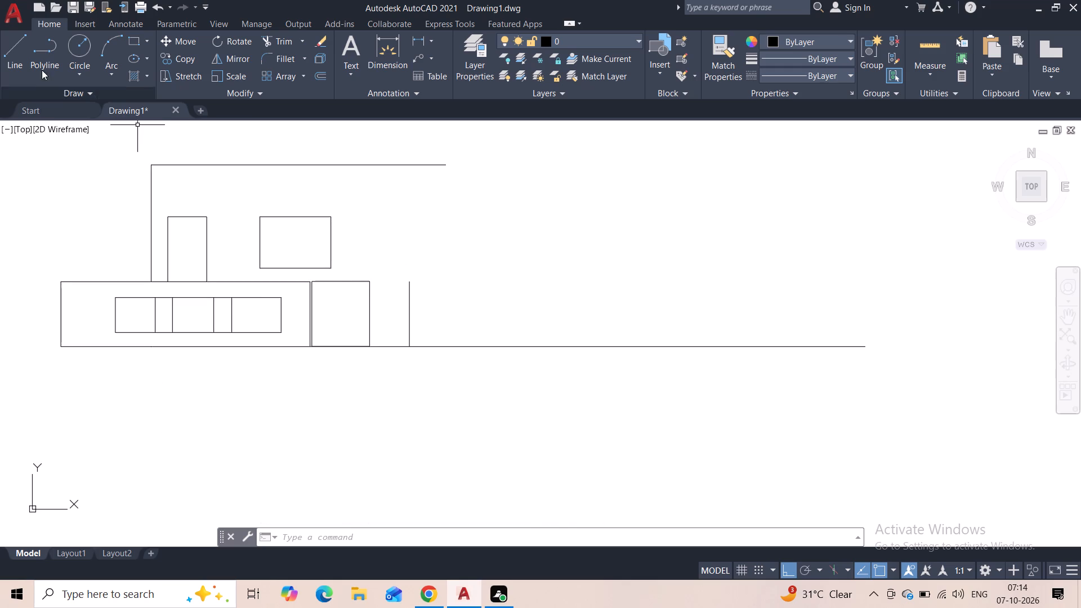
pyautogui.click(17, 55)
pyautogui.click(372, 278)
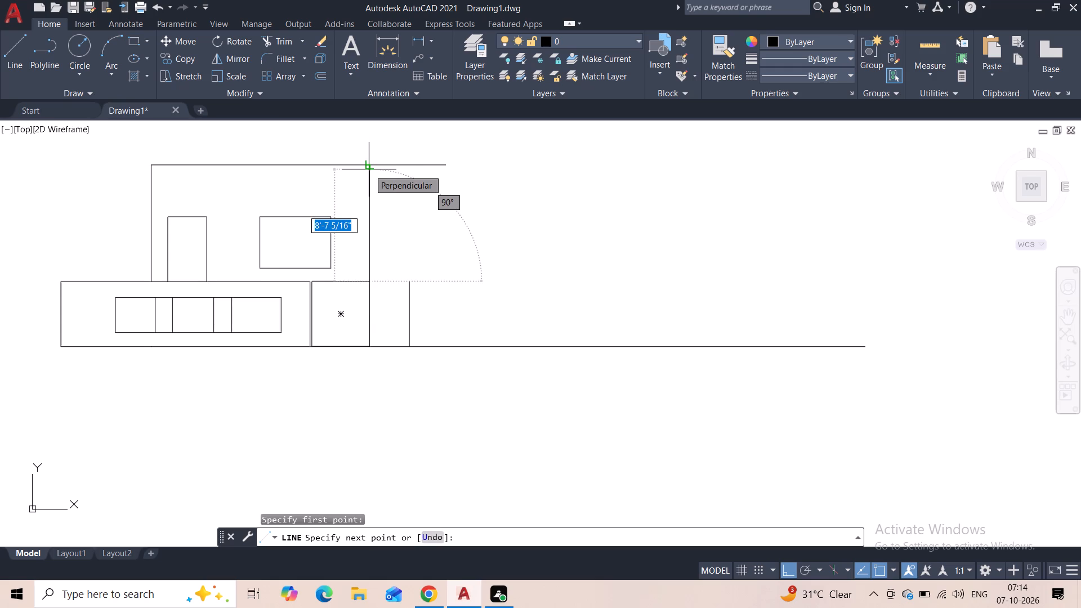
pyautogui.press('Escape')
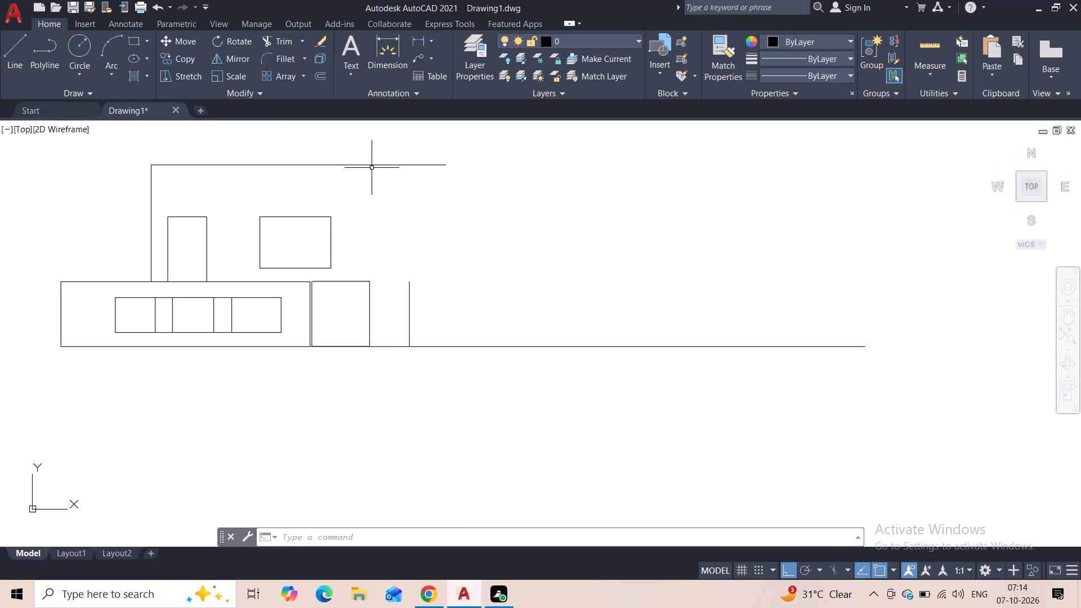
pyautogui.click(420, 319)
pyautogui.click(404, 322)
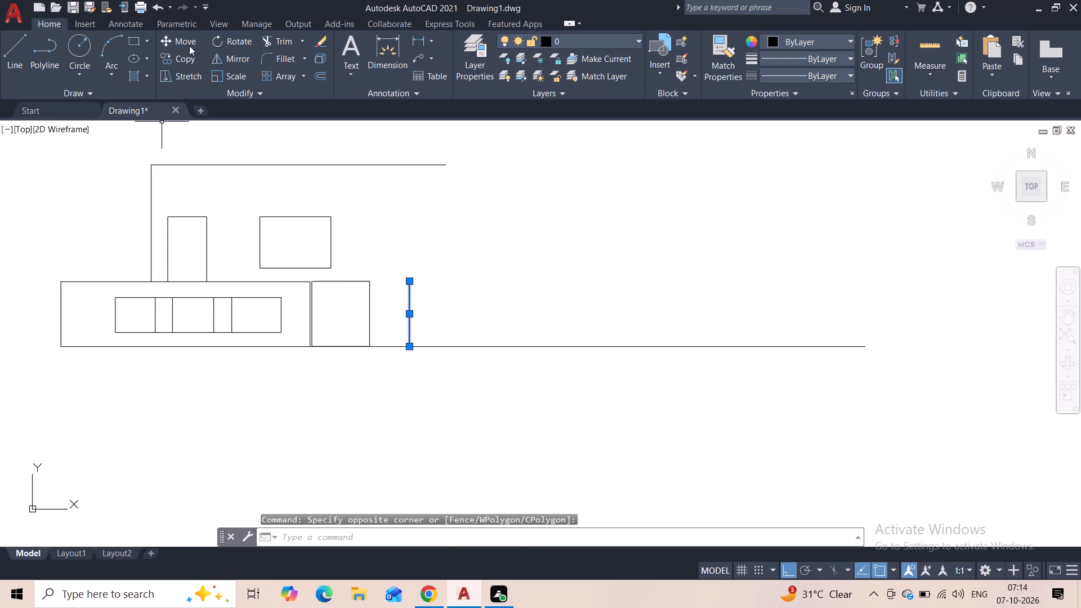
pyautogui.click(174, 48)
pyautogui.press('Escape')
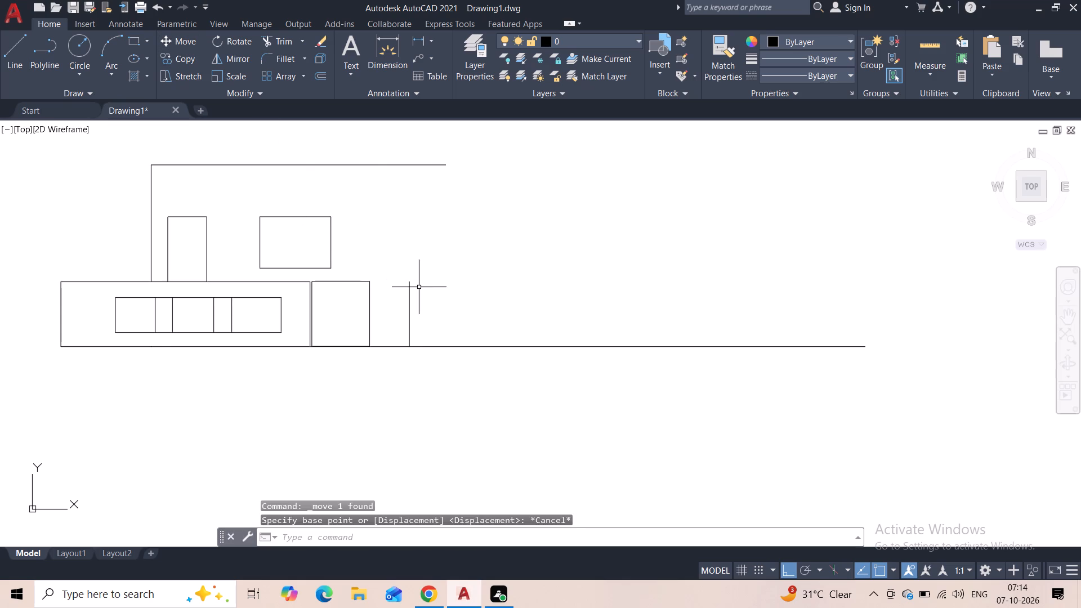
# Move the free-standing vertical line about 3'-1" left onto the adjoining rectangle's right edge, using its midpoint as base point.
pyautogui.click(422, 291)
pyautogui.click(409, 310)
pyautogui.click(181, 39)
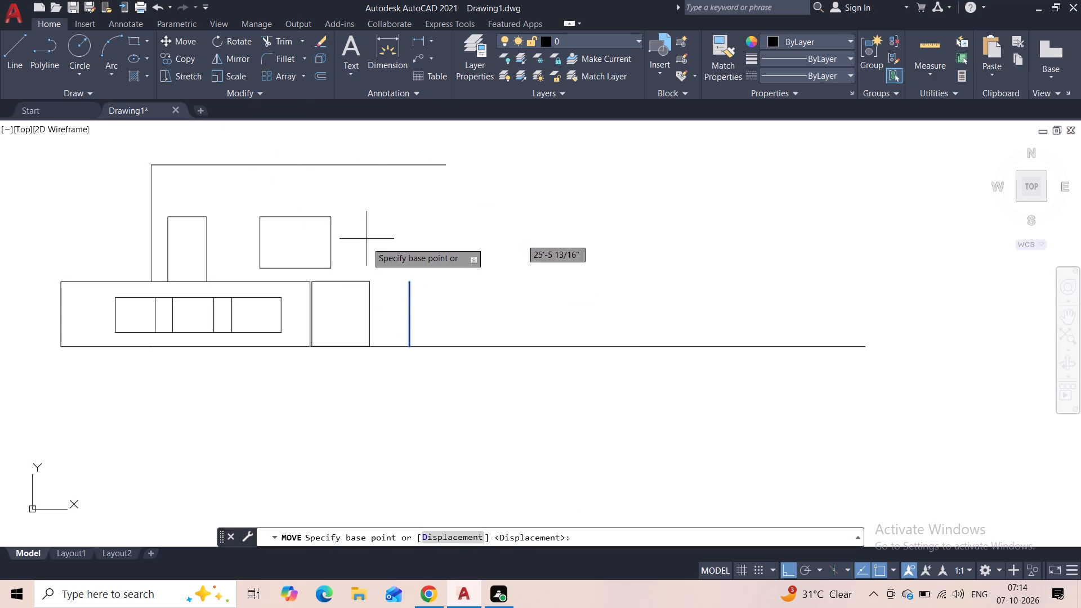
pyautogui.click(410, 314)
pyautogui.scroll(2, 389, 318)
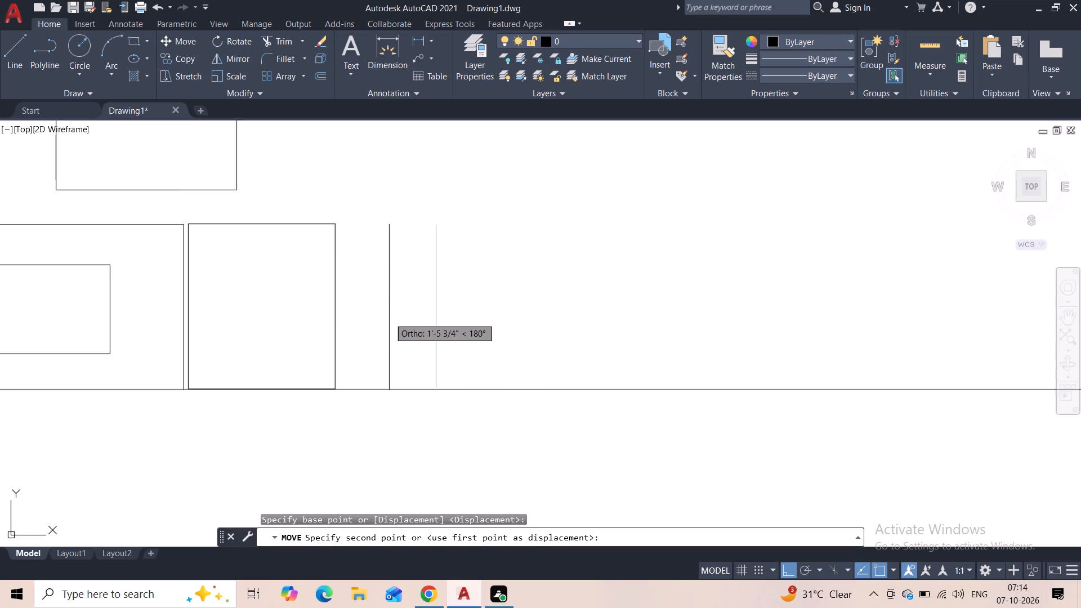
pyautogui.scroll(1, 389, 318)
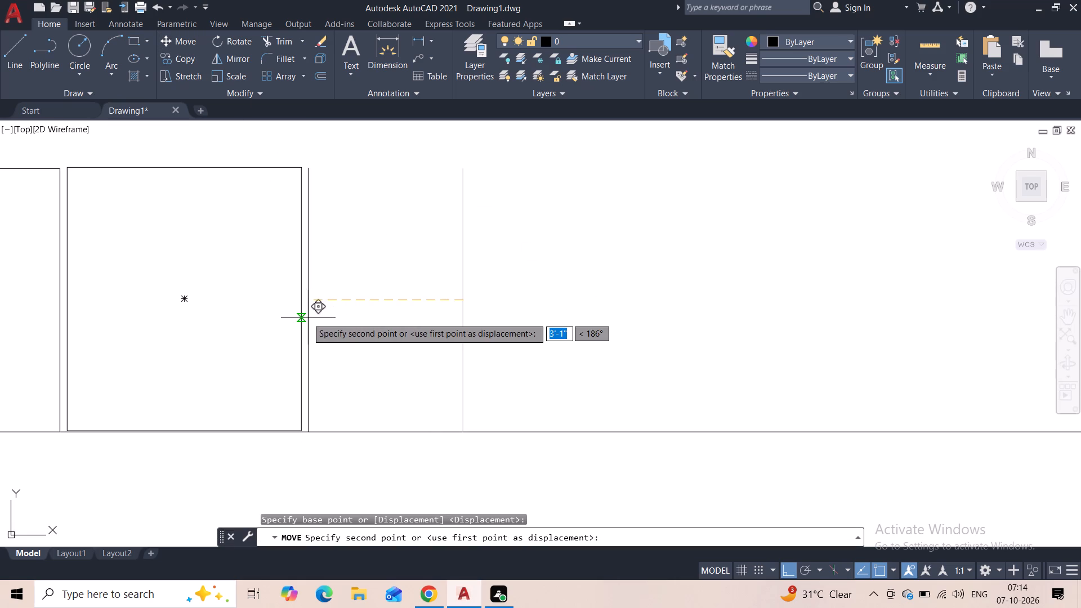
pyautogui.click(307, 318)
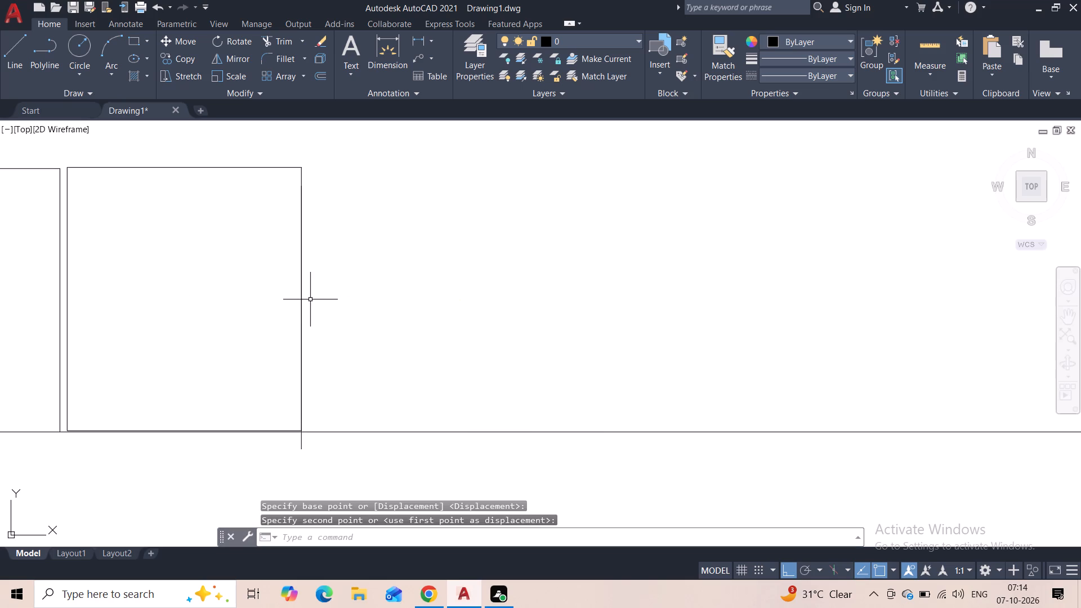
# Move the vertical side line about 1/8" right, off the adjoining rectangle's right edge, using the rectangle's bottom corner as base point.
pyautogui.scroll(1, 310, 299)
pyautogui.scroll(-1, 307, 351)
pyautogui.scroll(3, 298, 466)
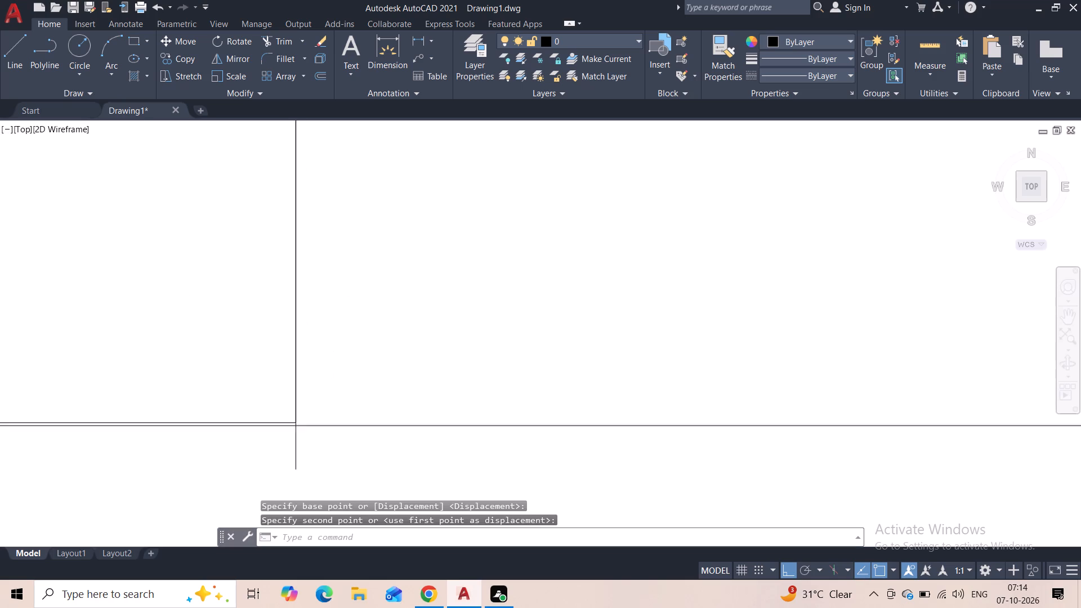
pyautogui.click(292, 422)
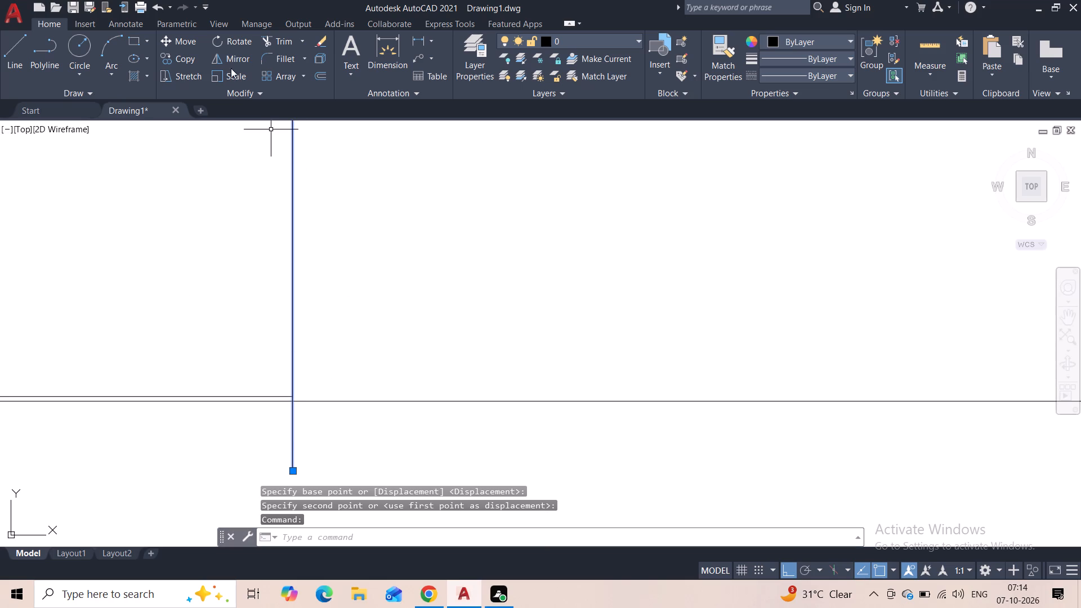
pyautogui.click(180, 39)
pyautogui.scroll(3, 296, 389)
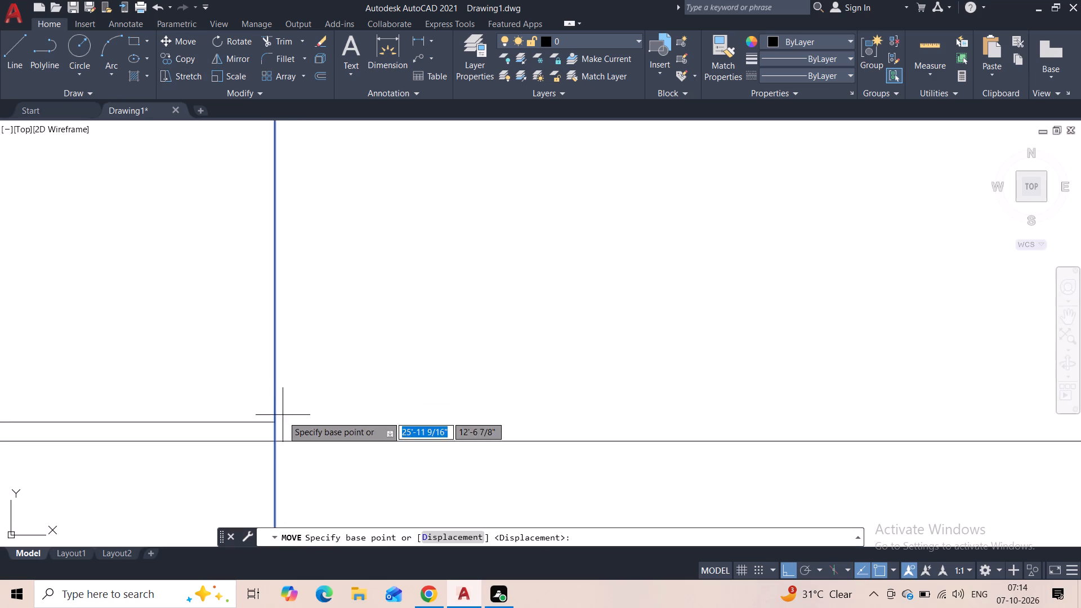
pyautogui.click(275, 427)
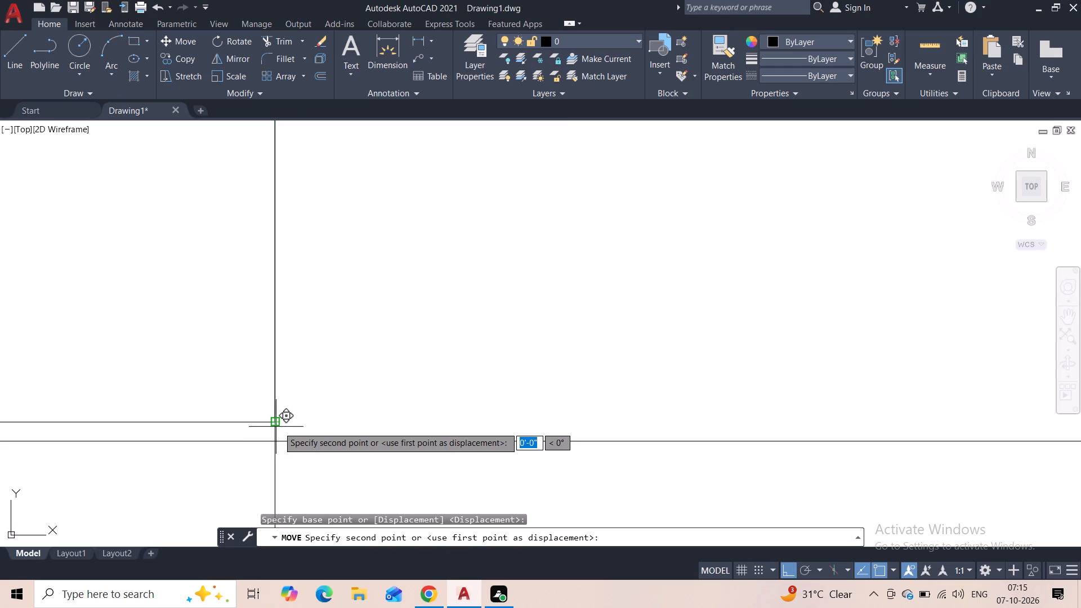
pyautogui.click(284, 428)
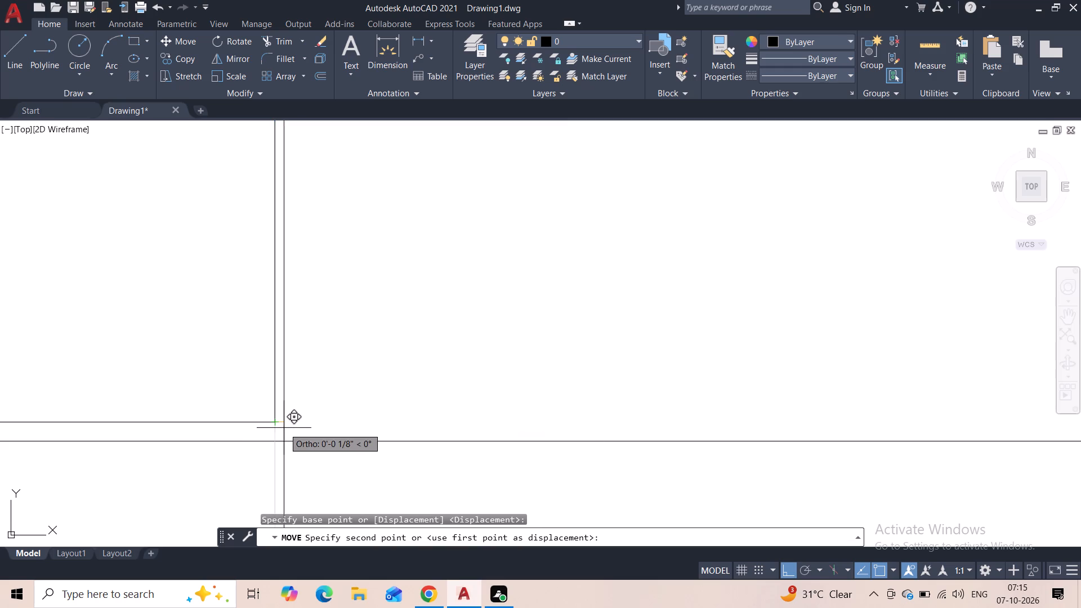
# Move the vertical side line another 1/8" or so right to widen its gap from the adjoining rectangle, using its baseline crossing as base point.
pyautogui.scroll(-4, 316, 363)
pyautogui.scroll(-2, 350, 288)
pyautogui.moveTo(363, 255); pyautogui.dragTo(370, 418, button='middle')
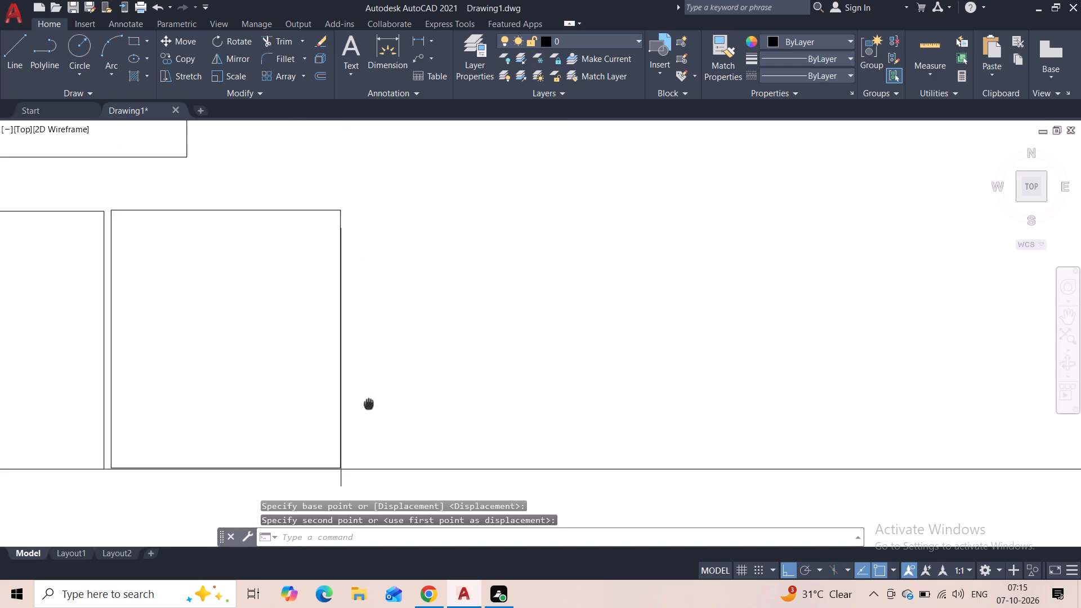
pyautogui.moveTo(370, 418); pyautogui.dragTo(371, 438, button='middle')
pyautogui.scroll(2, 365, 423)
pyautogui.moveTo(341, 387); pyautogui.dragTo(347, 360, button='middle')
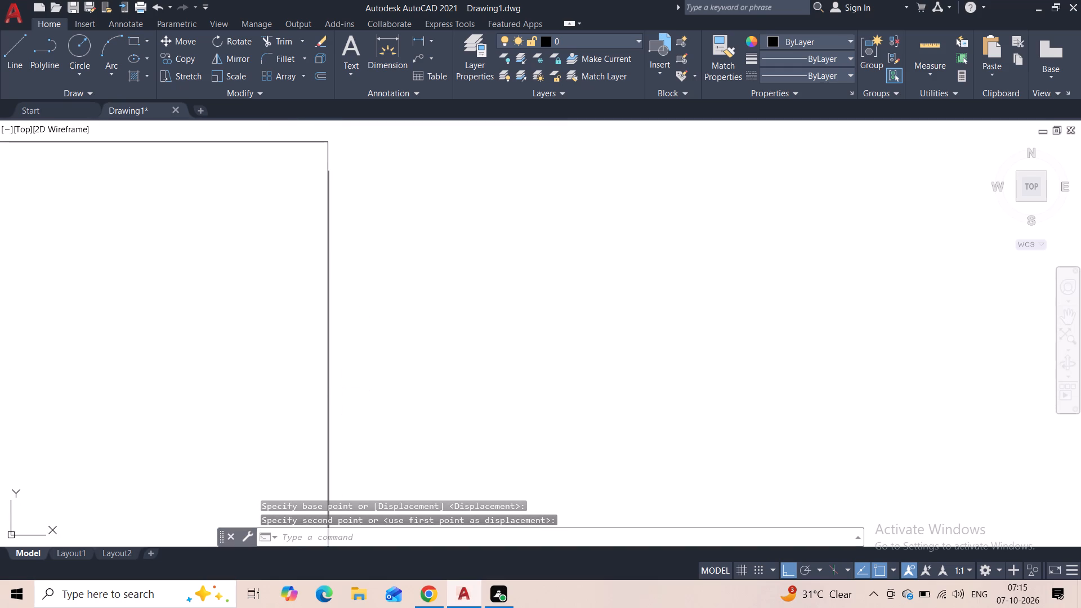
pyautogui.moveTo(347, 360); pyautogui.dragTo(360, 259, button='middle')
pyautogui.scroll(-3, 353, 302)
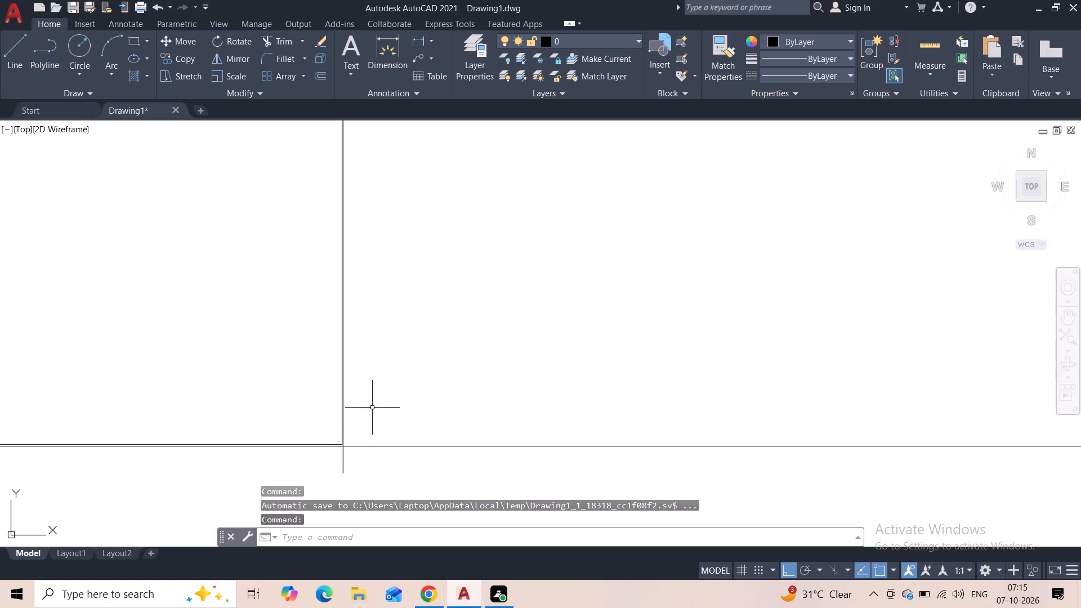
pyautogui.moveTo(364, 422); pyautogui.dragTo(373, 386, button='middle')
pyautogui.scroll(2, 352, 427)
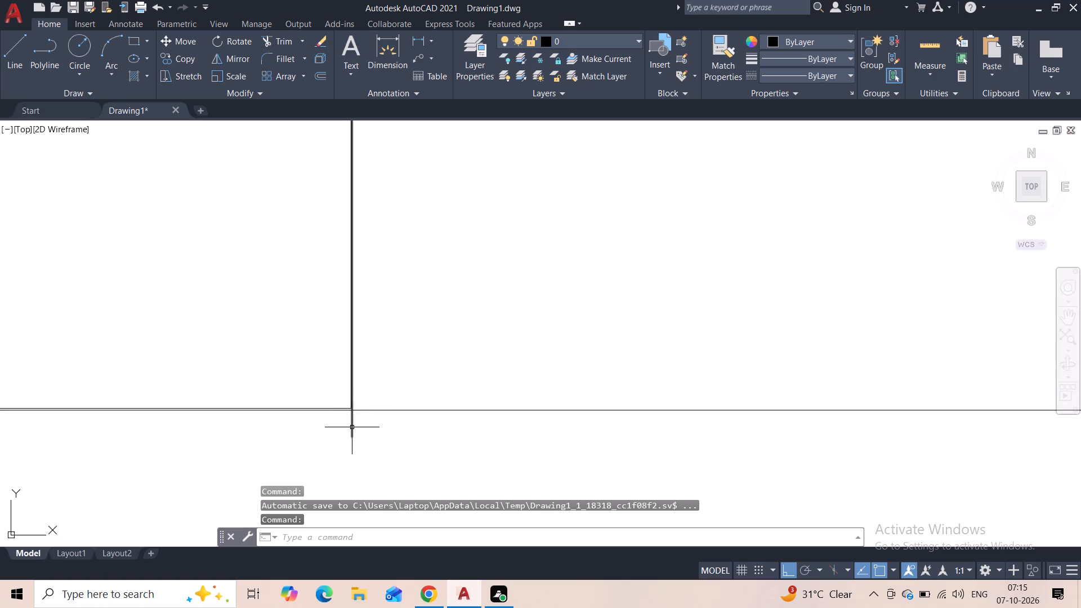
pyautogui.scroll(5, 352, 427)
pyautogui.click(333, 354)
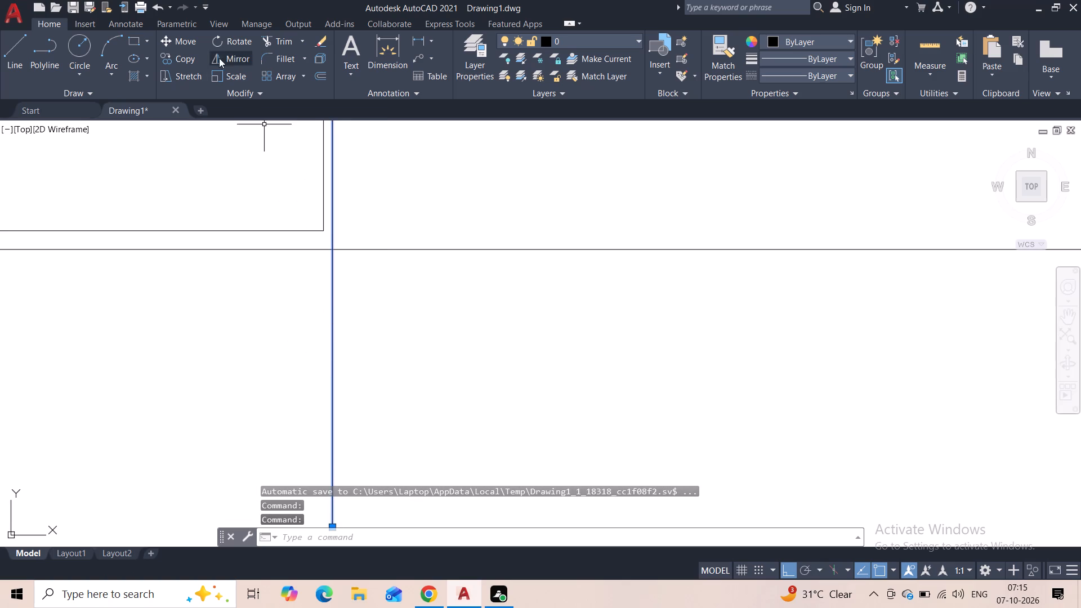
pyautogui.click(191, 43)
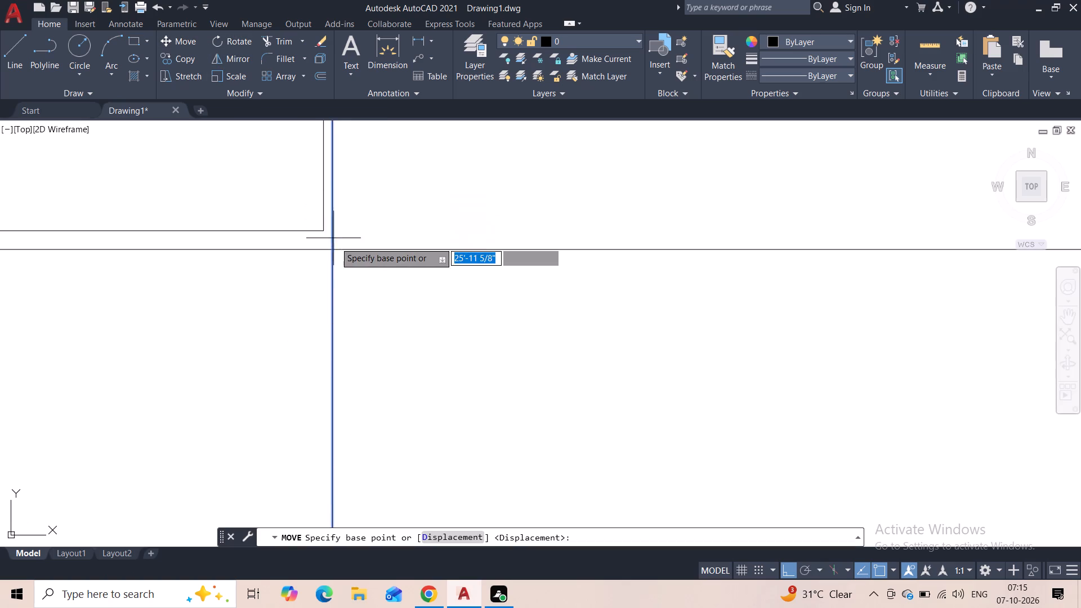
pyautogui.click(333, 251)
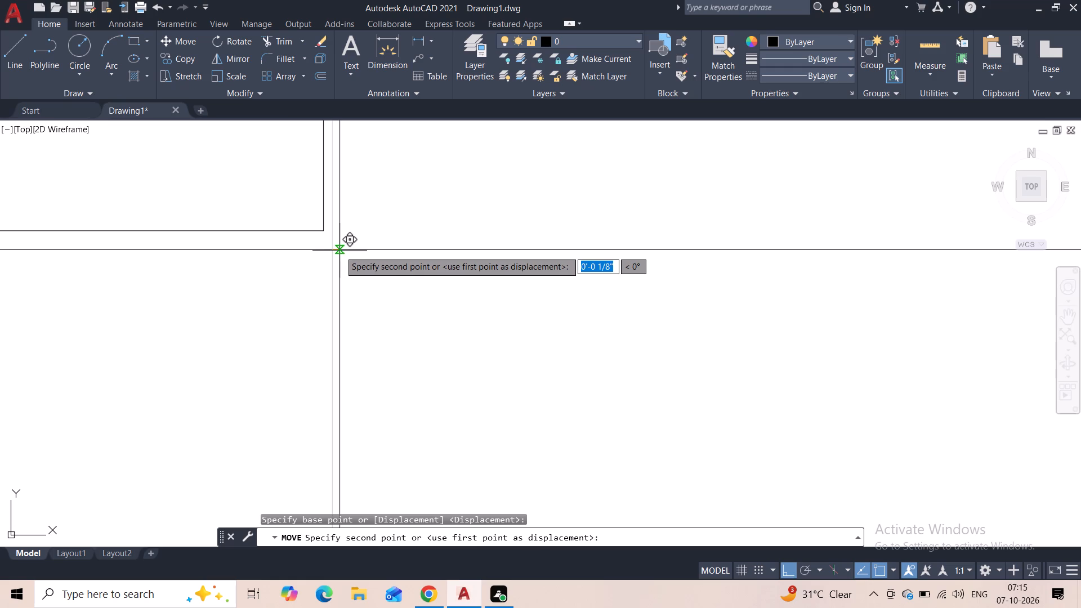
pyautogui.click(340, 251)
# Move the vertical side line about 4" straight up so its lower end projects only slightly below the baseline.
pyautogui.scroll(-2, 364, 202)
pyautogui.moveTo(371, 169); pyautogui.dragTo(371, 229, button='middle')
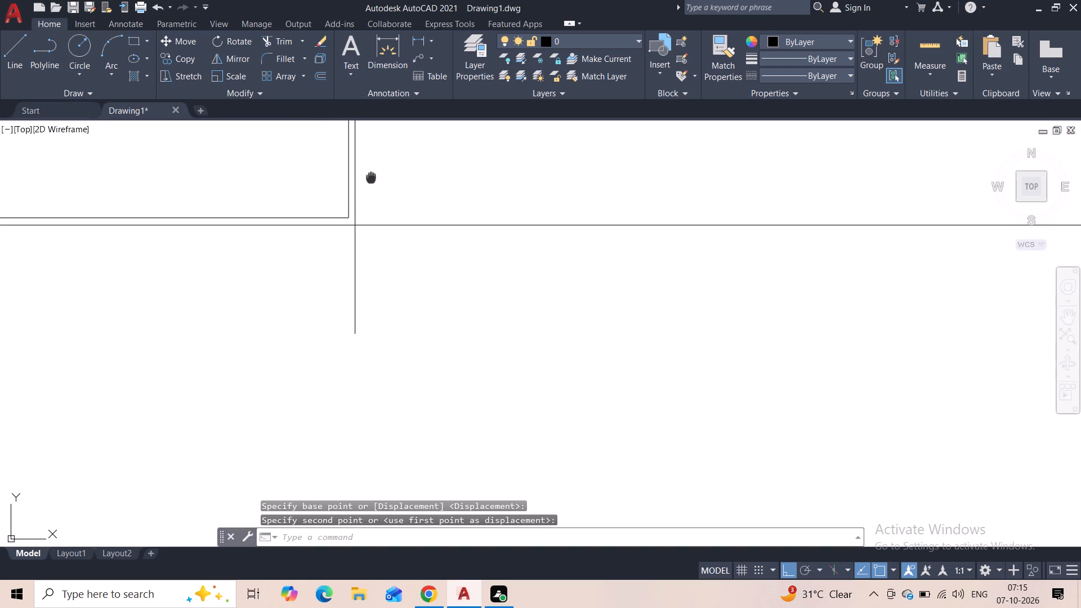
pyautogui.moveTo(371, 229); pyautogui.dragTo(371, 378, button='middle')
pyautogui.scroll(-4, 368, 354)
pyautogui.moveTo(416, 248); pyautogui.dragTo(408, 358, button='middle')
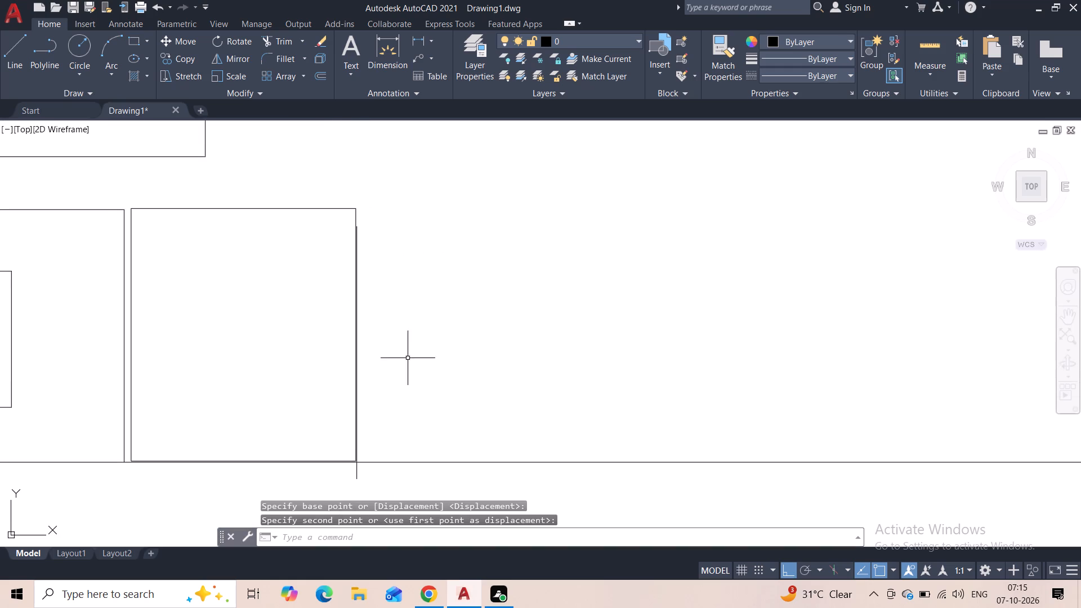
pyautogui.scroll(2, 316, 366)
pyautogui.moveTo(446, 428); pyautogui.dragTo(446, 427, button='middle')
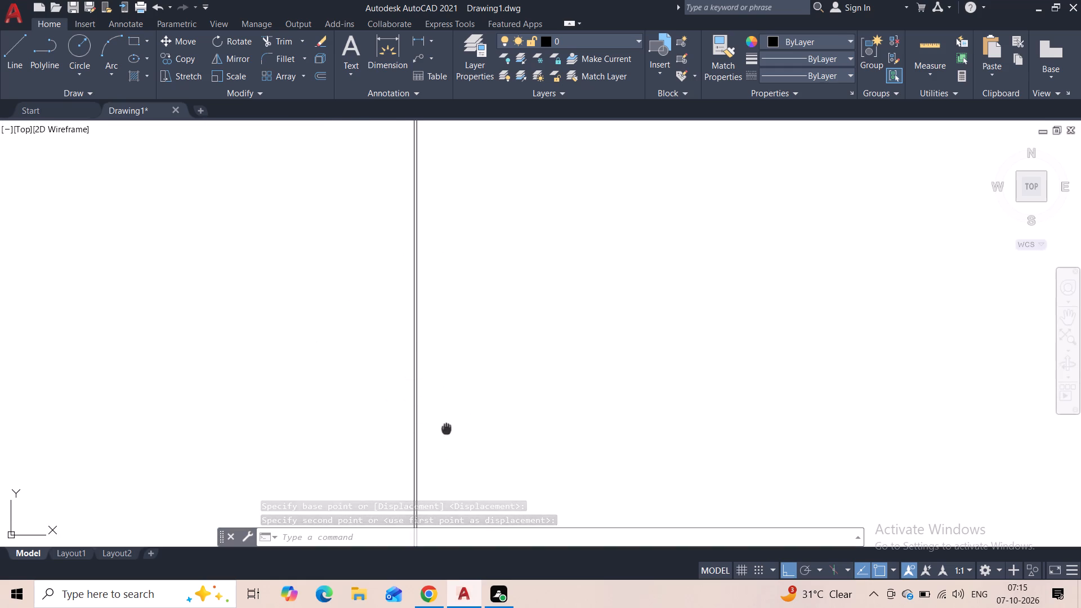
pyautogui.moveTo(446, 427); pyautogui.dragTo(428, 188, button='middle')
pyautogui.scroll(3, 399, 395)
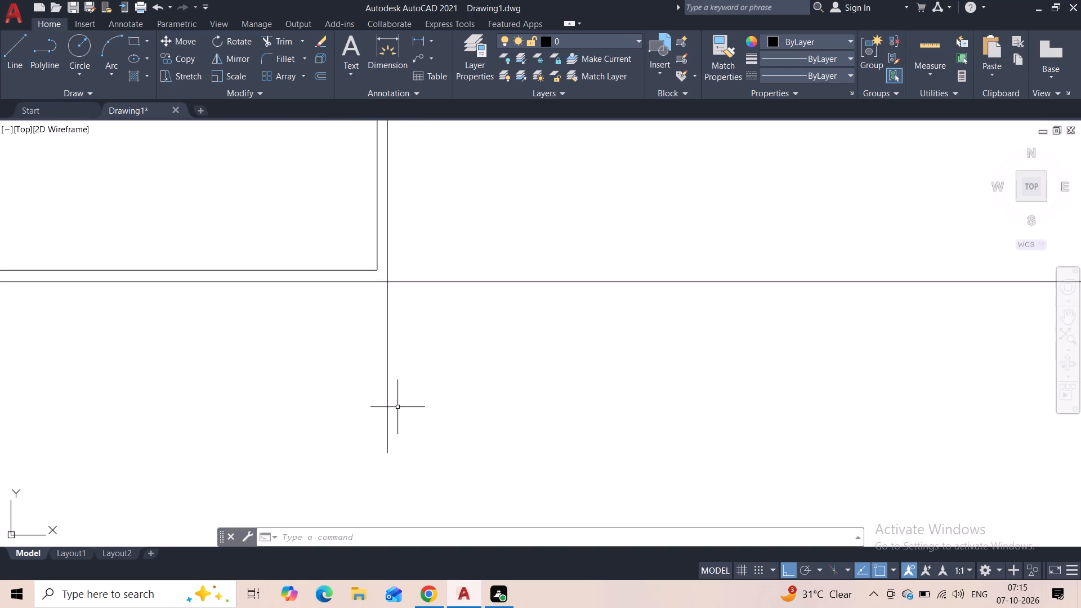
pyautogui.click(397, 325)
pyautogui.click(377, 338)
pyautogui.click(181, 41)
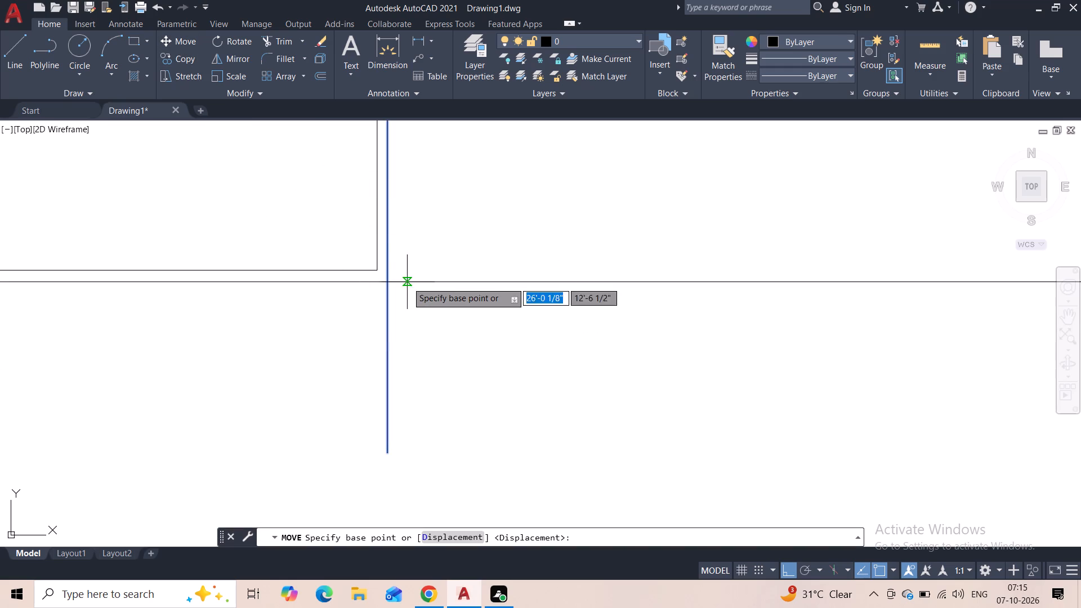
pyautogui.click(390, 284)
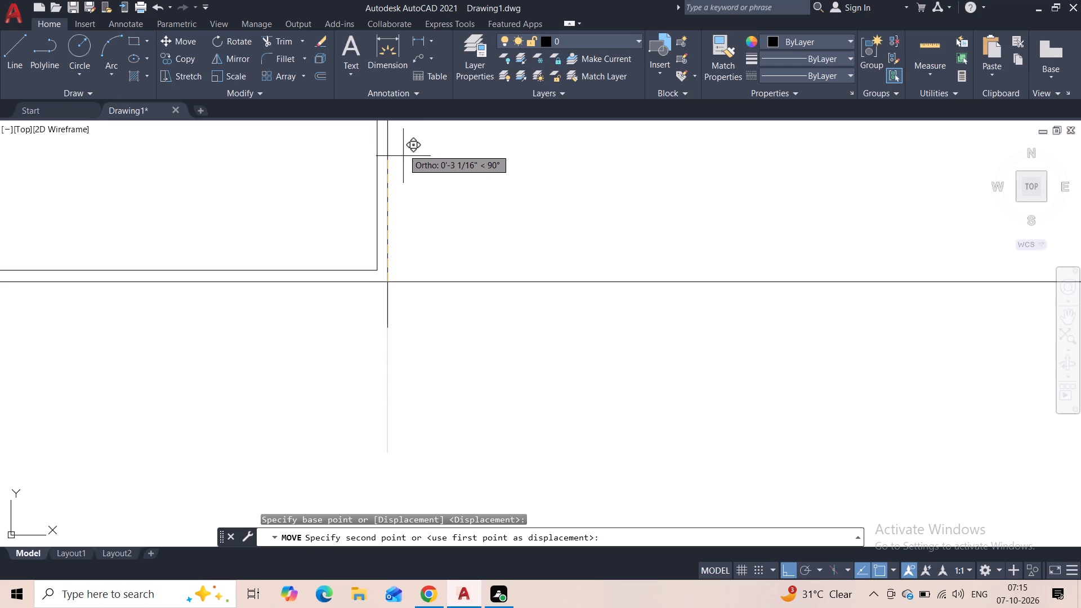
pyautogui.moveTo(403, 149); pyautogui.dragTo(401, 316, button='middle')
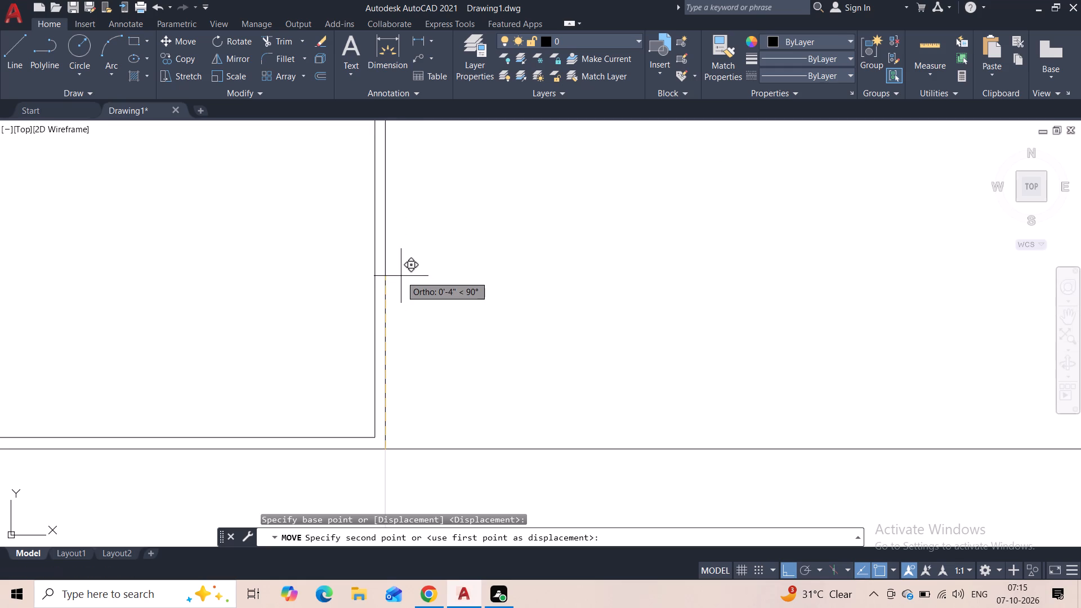
pyautogui.click(400, 281)
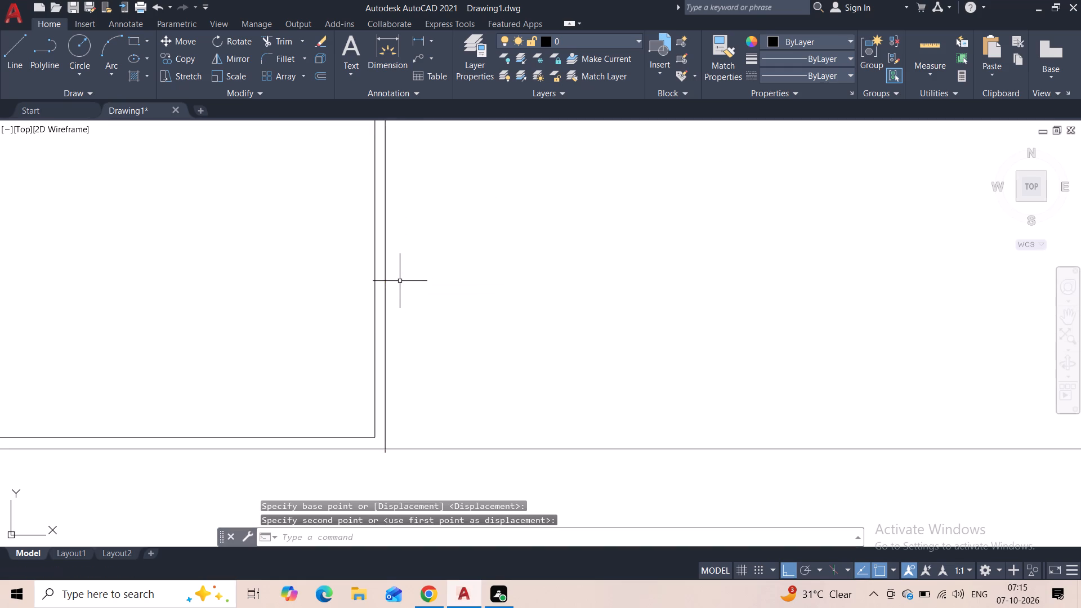
# Trim the short end of the vertical side line that projects below the baseline.
pyautogui.scroll(1, 392, 414)
pyautogui.moveTo(396, 431); pyautogui.dragTo(394, 346, button='middle')
pyautogui.scroll(4, 396, 431)
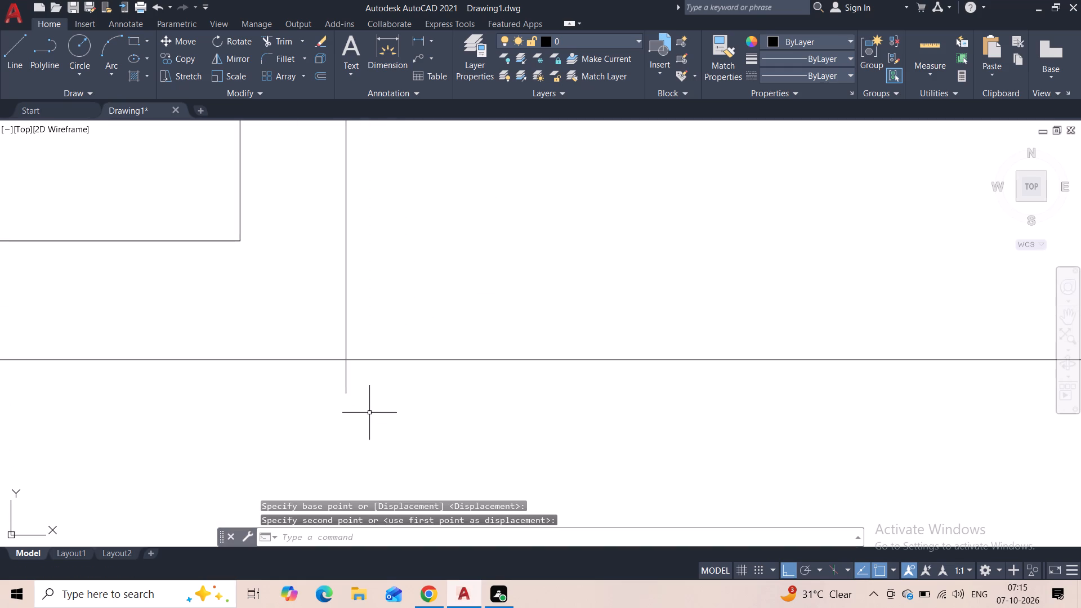
pyautogui.click(269, 42)
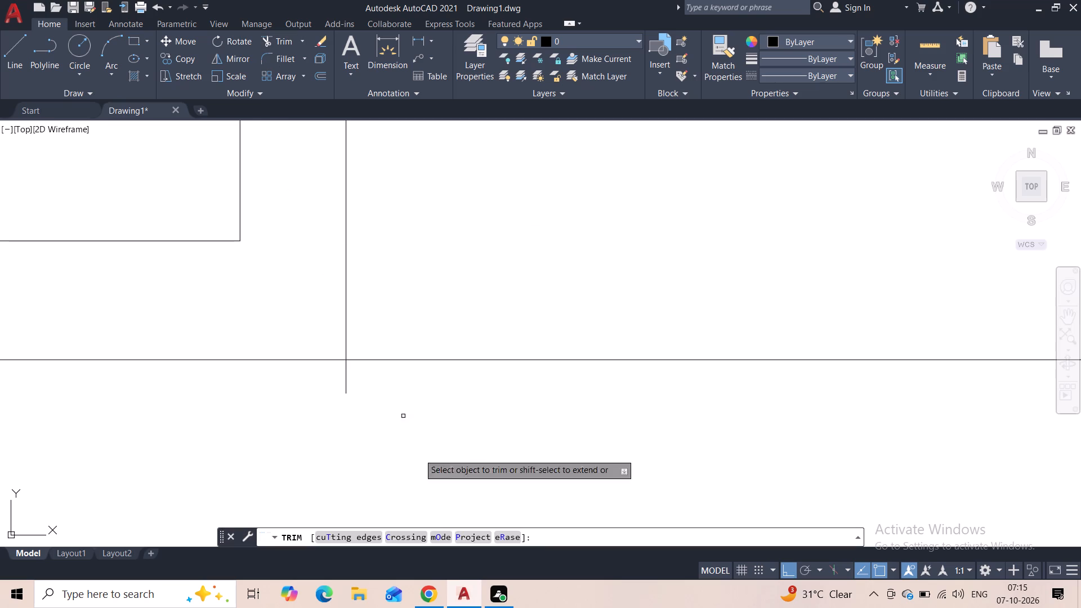
pyautogui.scroll(2, 383, 416)
pyautogui.moveTo(308, 321); pyautogui.dragTo(273, 324)
pyautogui.press('Escape')
# Draw a vertical line from the side line's upper end up to the upper storey's roof line.
pyautogui.scroll(-4, 286, 315)
pyautogui.scroll(-5, 329, 260)
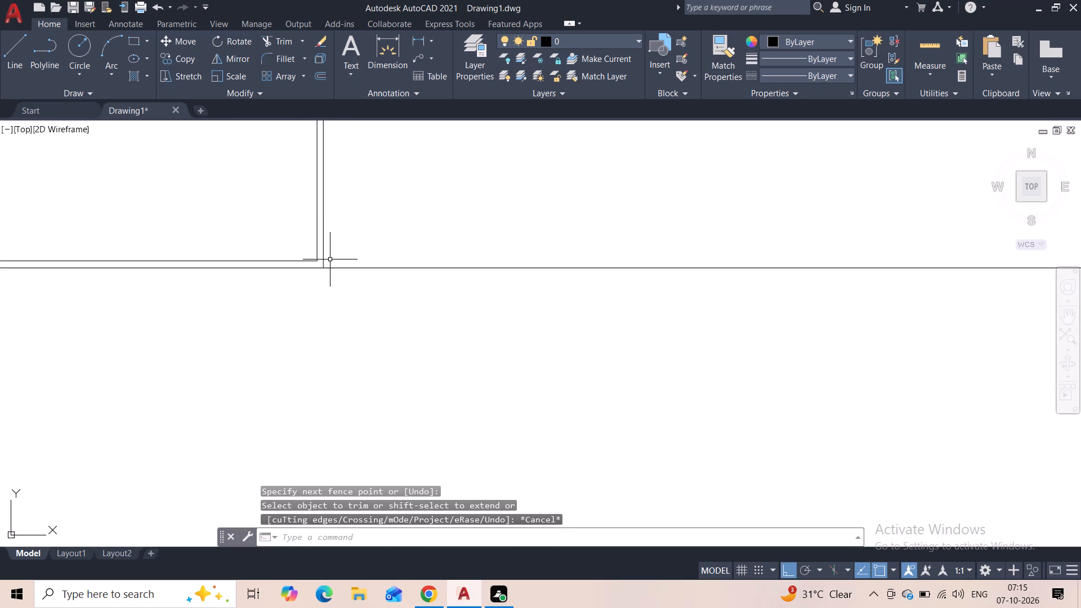
pyautogui.moveTo(342, 220); pyautogui.dragTo(357, 428, button='middle')
pyautogui.scroll(-2, 358, 425)
pyautogui.scroll(-2, 373, 329)
pyautogui.moveTo(400, 288); pyautogui.dragTo(440, 449, button='middle')
pyautogui.scroll(-1, 404, 270)
pyautogui.scroll(1, 404, 271)
pyautogui.moveTo(400, 259); pyautogui.dragTo(409, 343, button='middle')
pyautogui.click(23, 73)
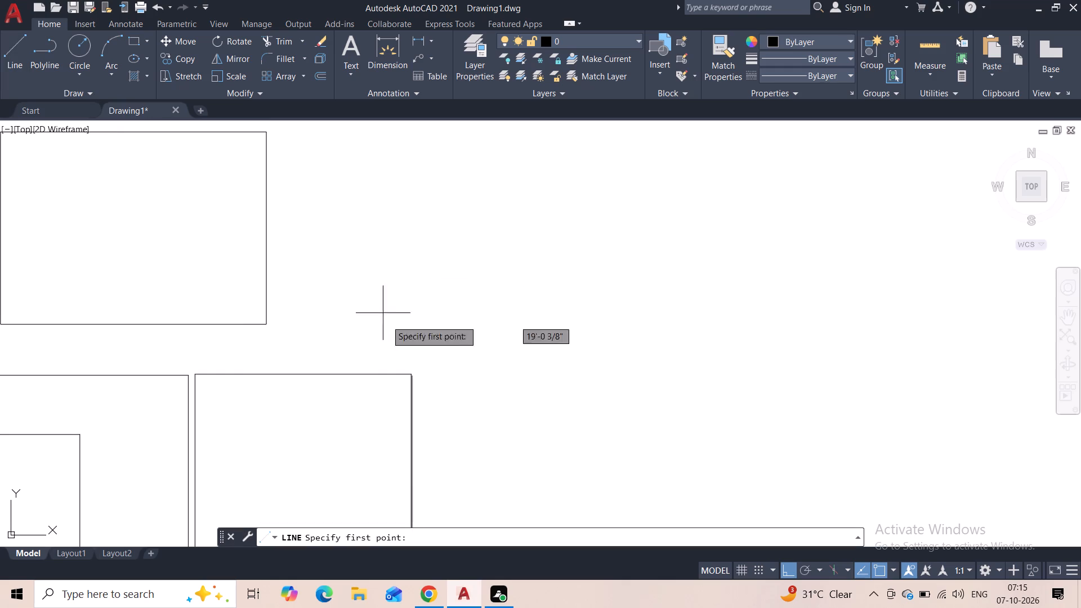
pyautogui.scroll(4, 414, 366)
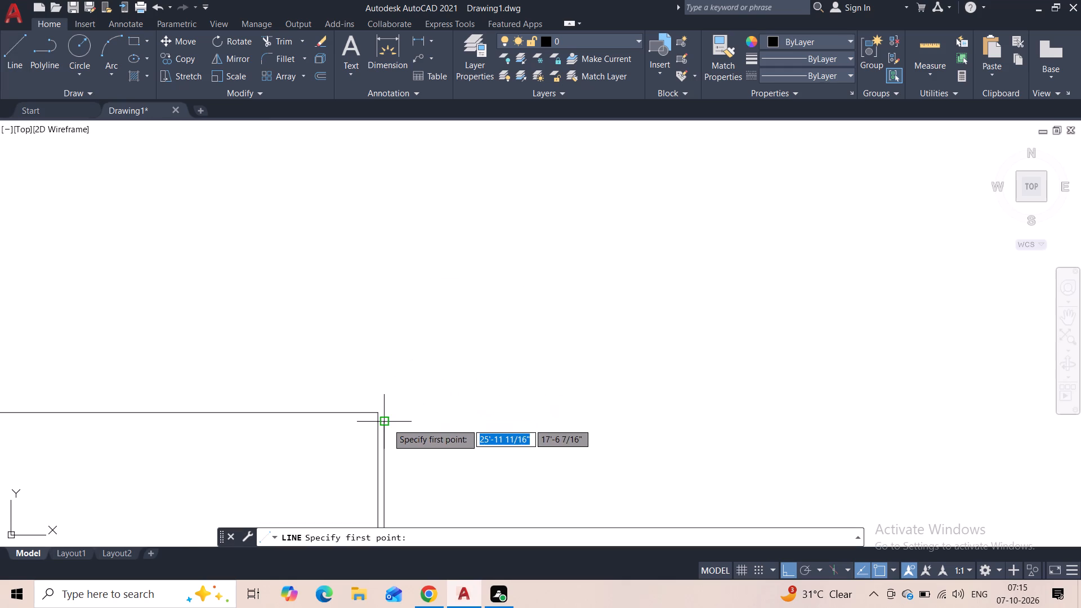
pyautogui.click(387, 423)
pyautogui.moveTo(396, 284); pyautogui.dragTo(426, 217, button='middle')
pyautogui.scroll(3, 422, 255)
pyautogui.moveTo(407, 382); pyautogui.dragTo(434, 150, button='middle')
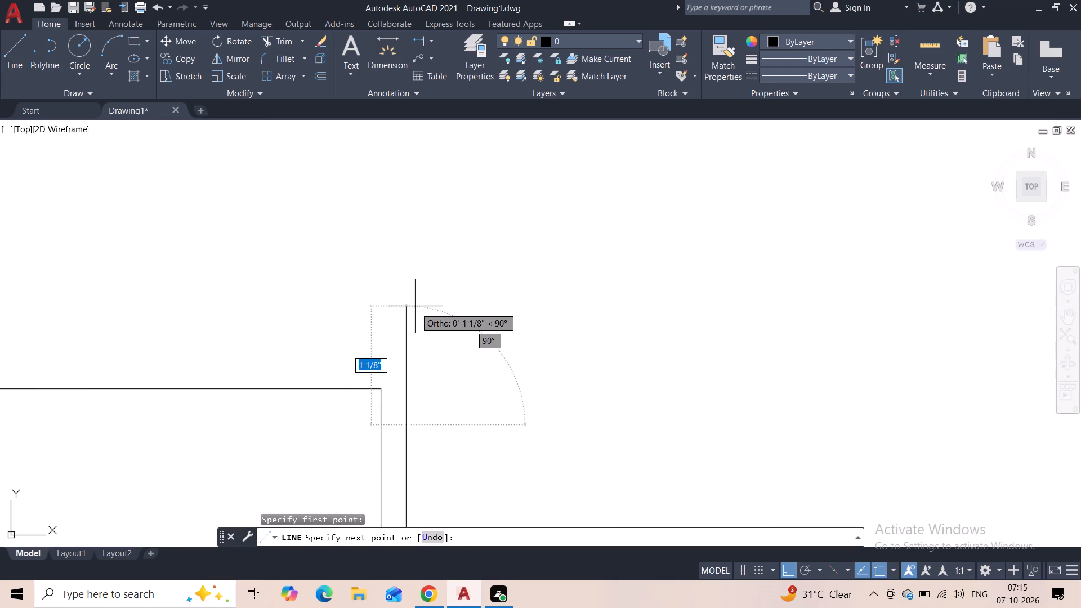
pyautogui.scroll(-10, 415, 296)
pyautogui.moveTo(411, 226); pyautogui.dragTo(412, 479, button='middle')
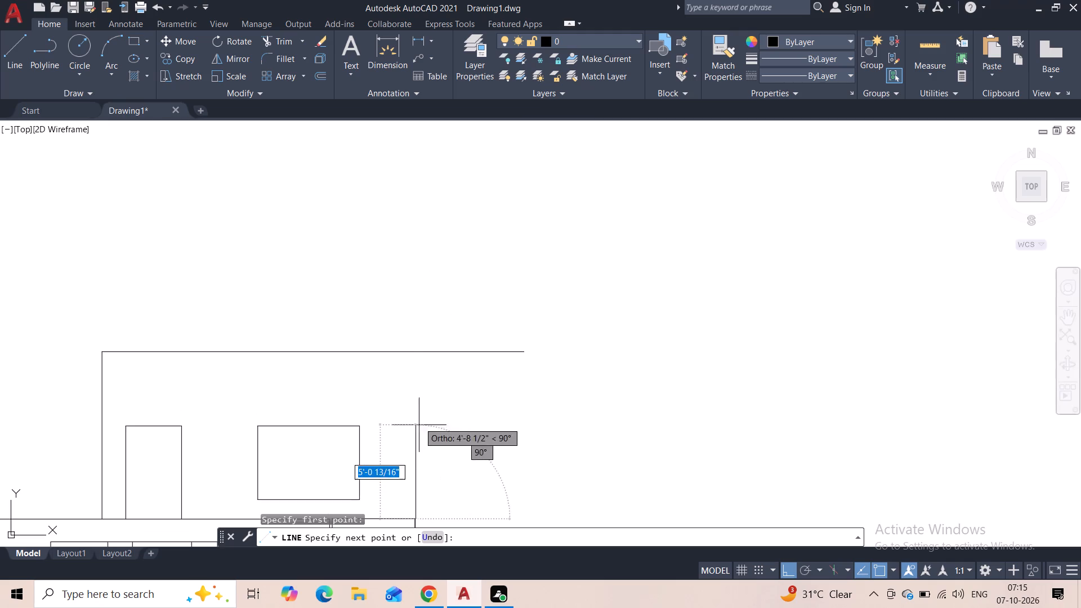
pyautogui.click(414, 355)
pyautogui.press('Escape')
# Draw a rectangle about 4' wide by 4'-5" high inside the adjoining rectangle, leaving a narrow border on all sides.
pyautogui.scroll(-4, 432, 309)
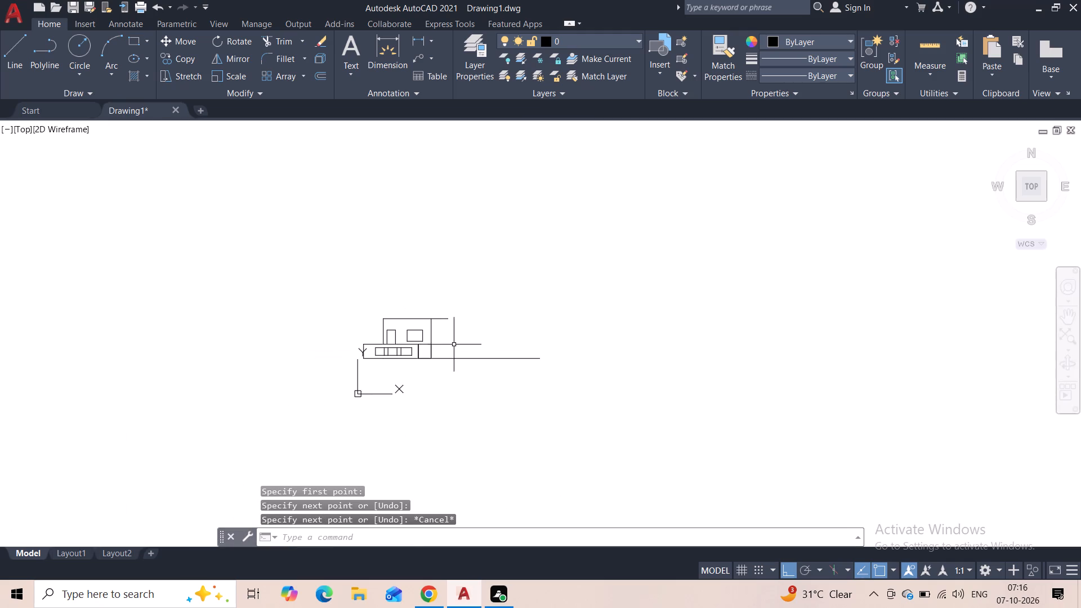
pyautogui.scroll(3, 452, 343)
pyautogui.moveTo(432, 346); pyautogui.dragTo(447, 336, button='middle')
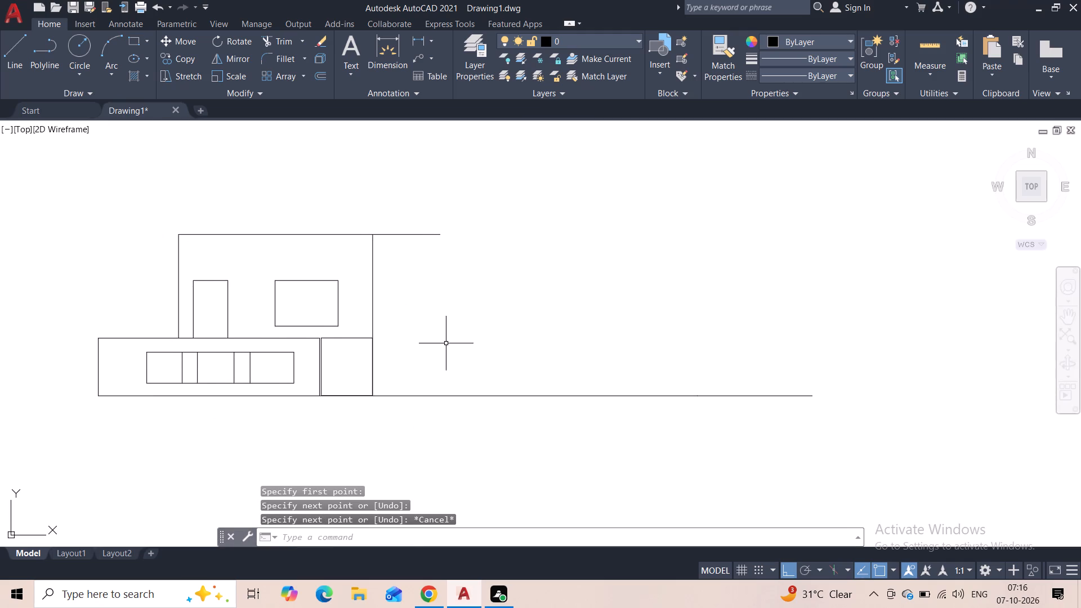
pyautogui.scroll(3, 331, 353)
pyautogui.moveTo(364, 405); pyautogui.dragTo(382, 357, button='middle')
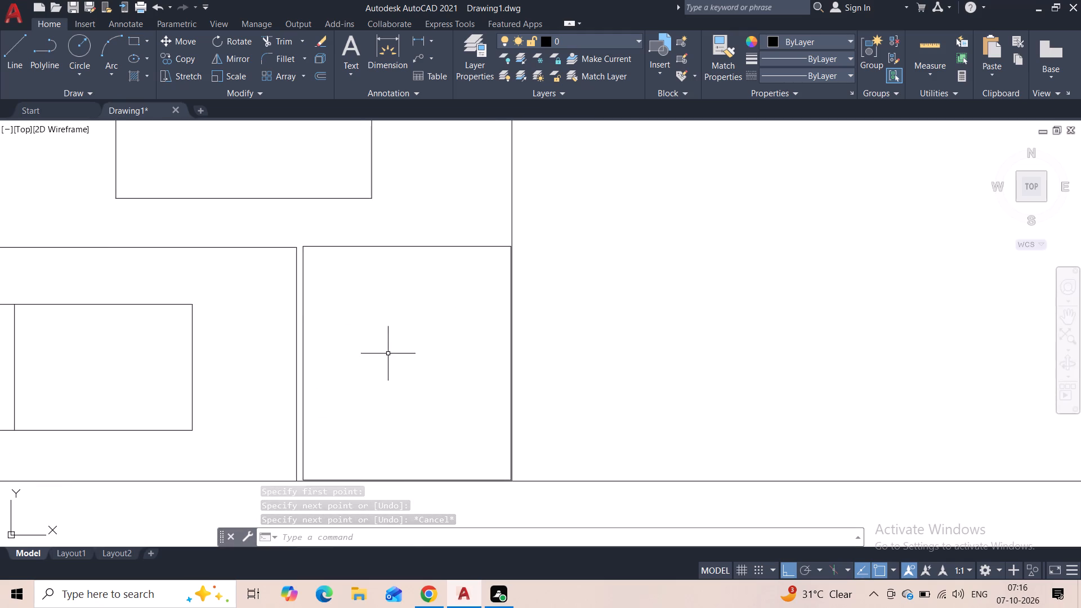
pyautogui.click(136, 41)
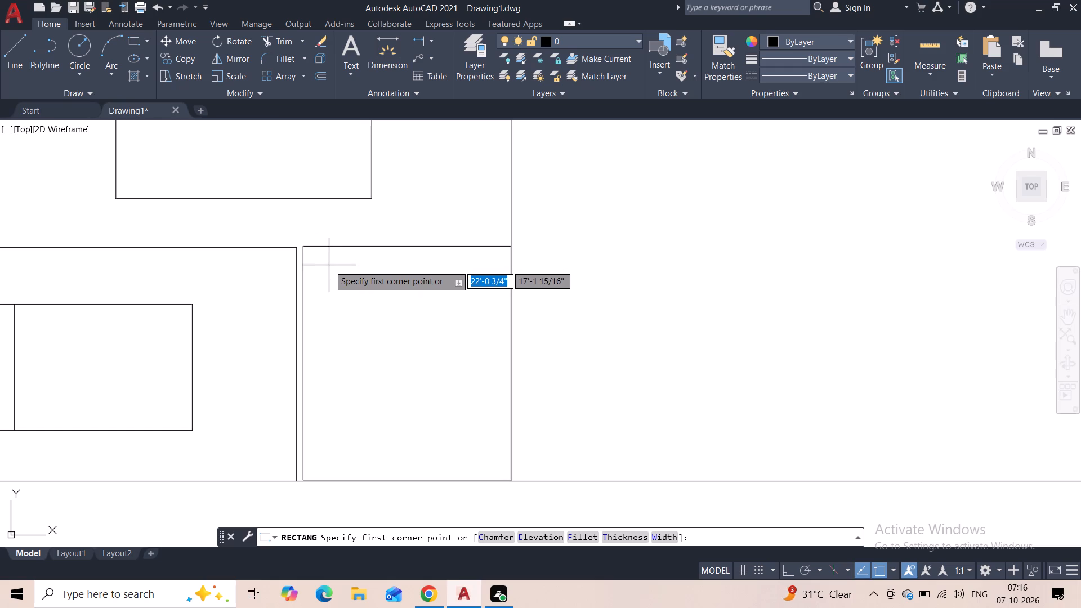
pyautogui.click(313, 260)
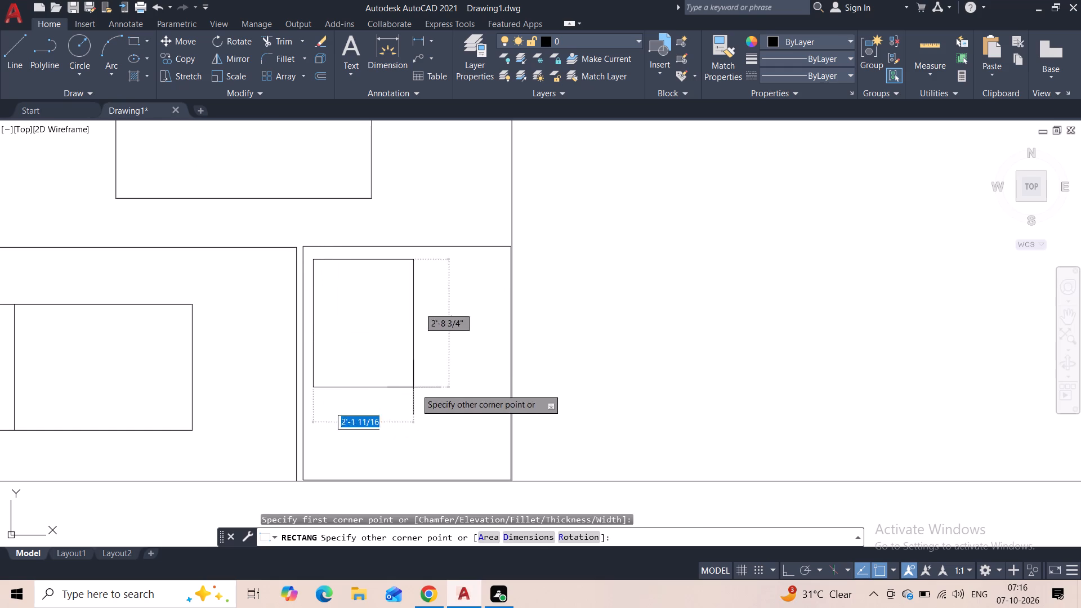
pyautogui.click(500, 467)
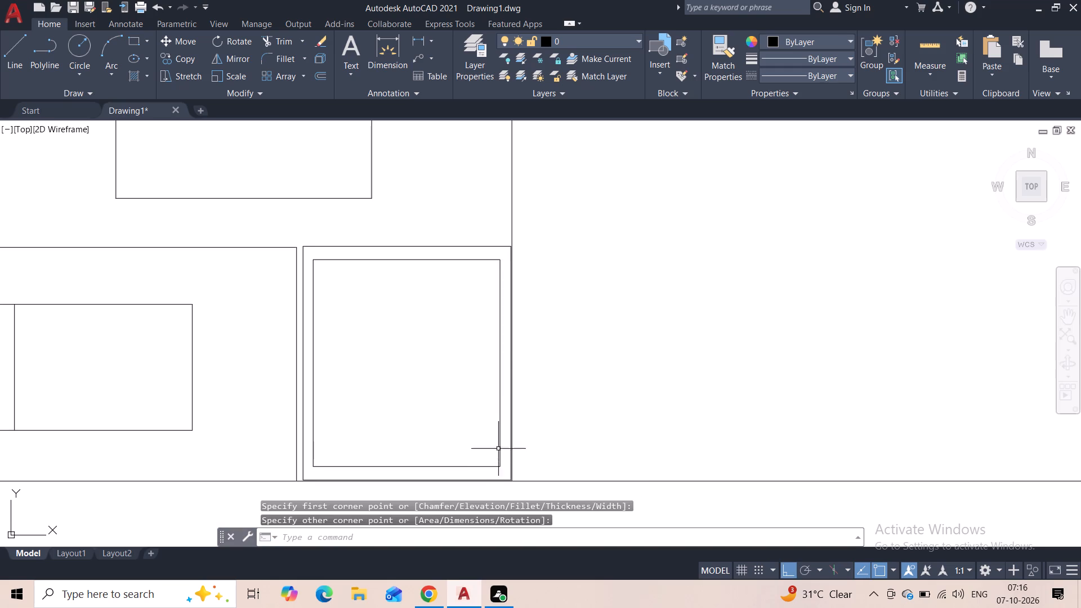
pyautogui.scroll(-1, 557, 373)
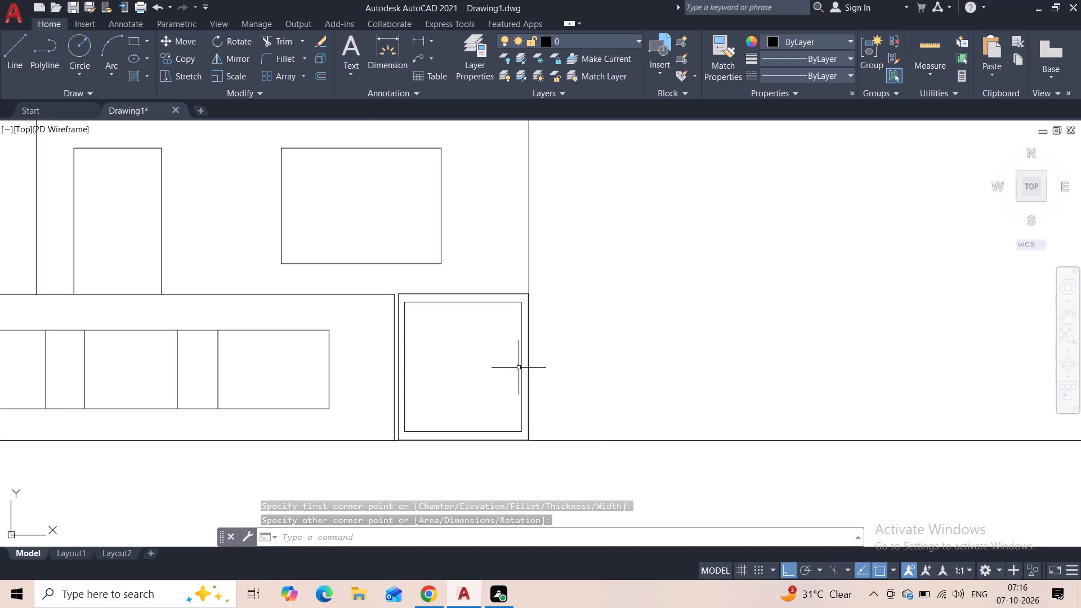
# Draw a vertical line from top to bottom of the inner framed rectangle, close to its left side.
pyautogui.click(19, 51)
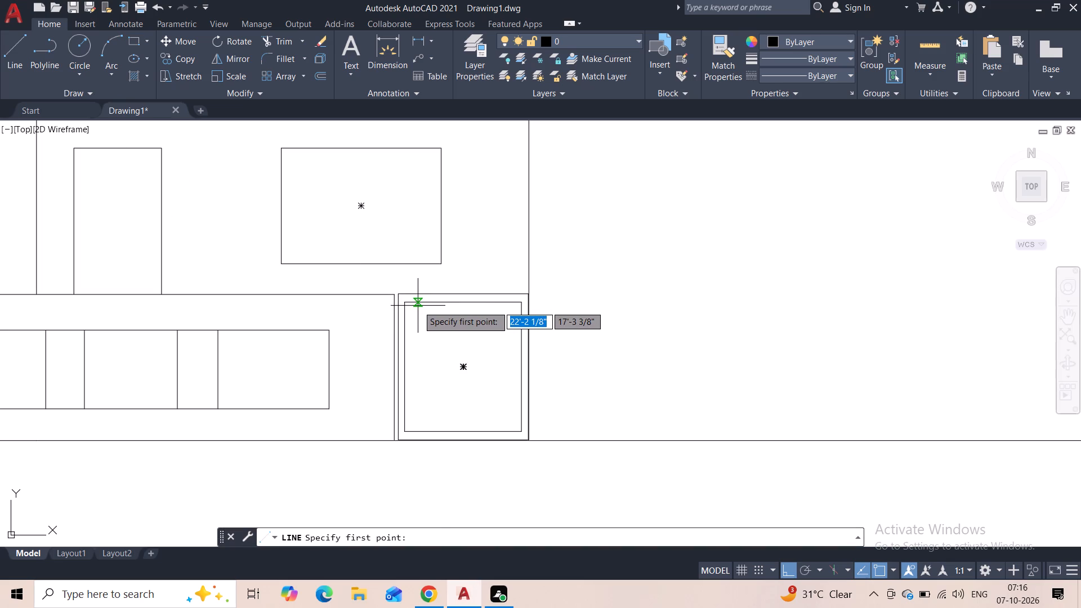
pyautogui.click(418, 306)
pyautogui.click(419, 427)
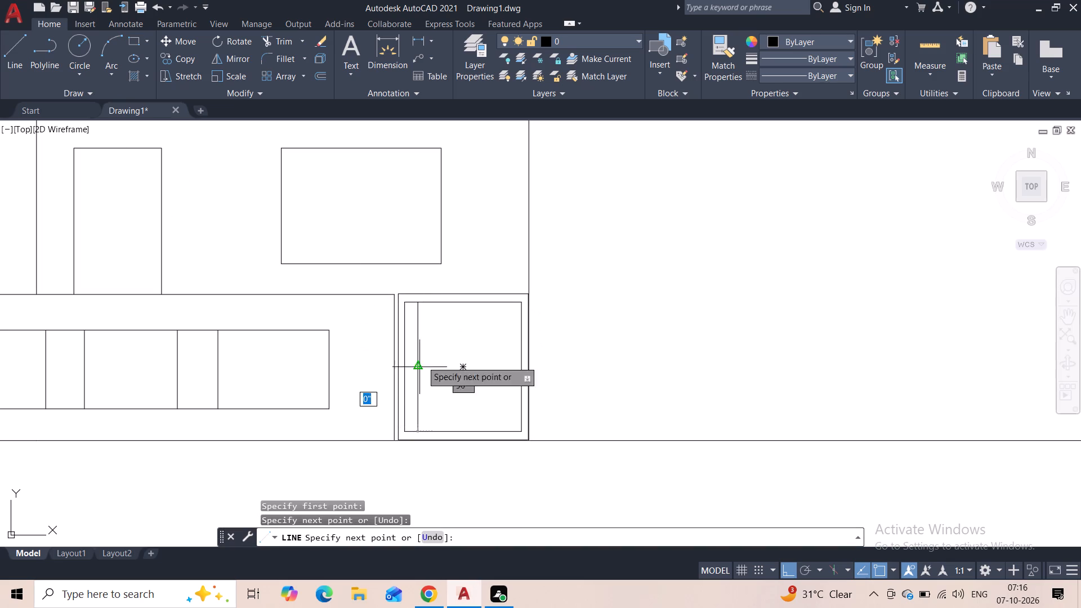
pyautogui.press('Escape')
# Offset the new vertical line 2" to the right to form a narrow bar.
pyautogui.click(421, 336)
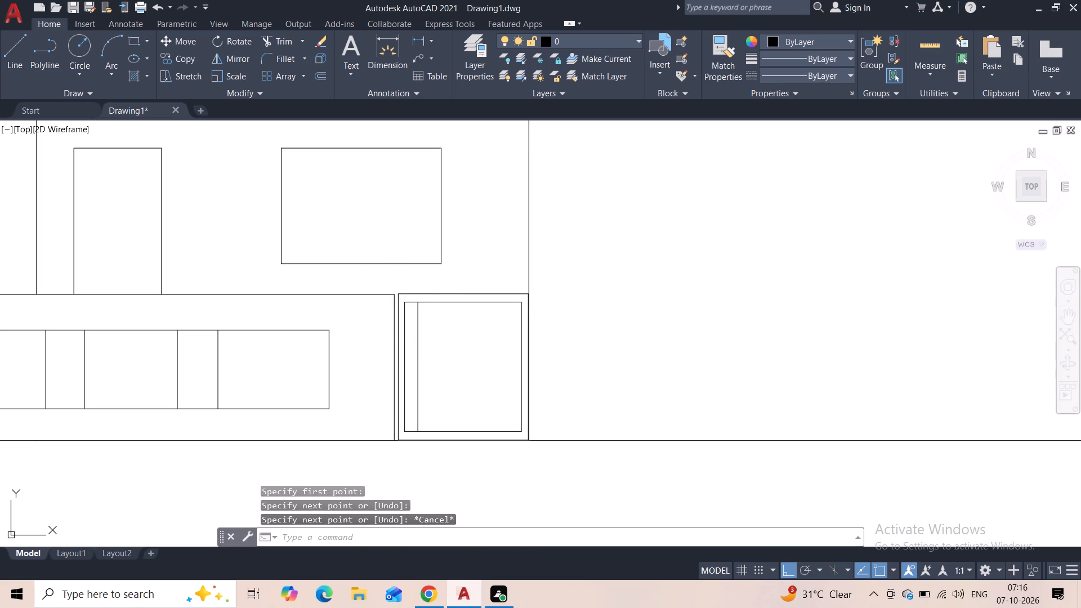
pyautogui.click(413, 351)
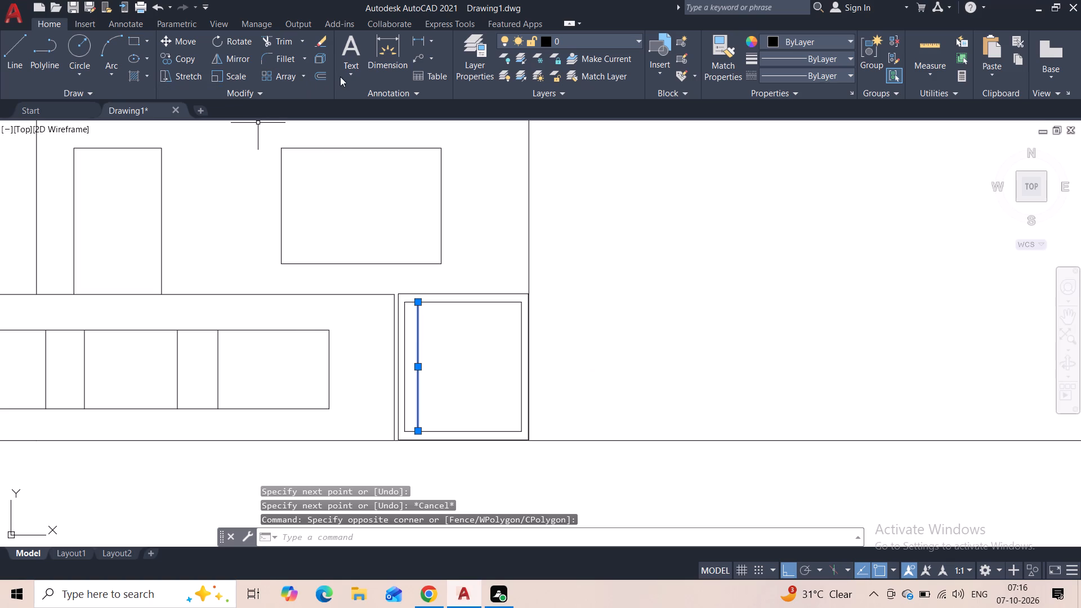
pyautogui.click(322, 79)
pyautogui.write('2"')
pyautogui.press('Return')
pyautogui.click(434, 343)
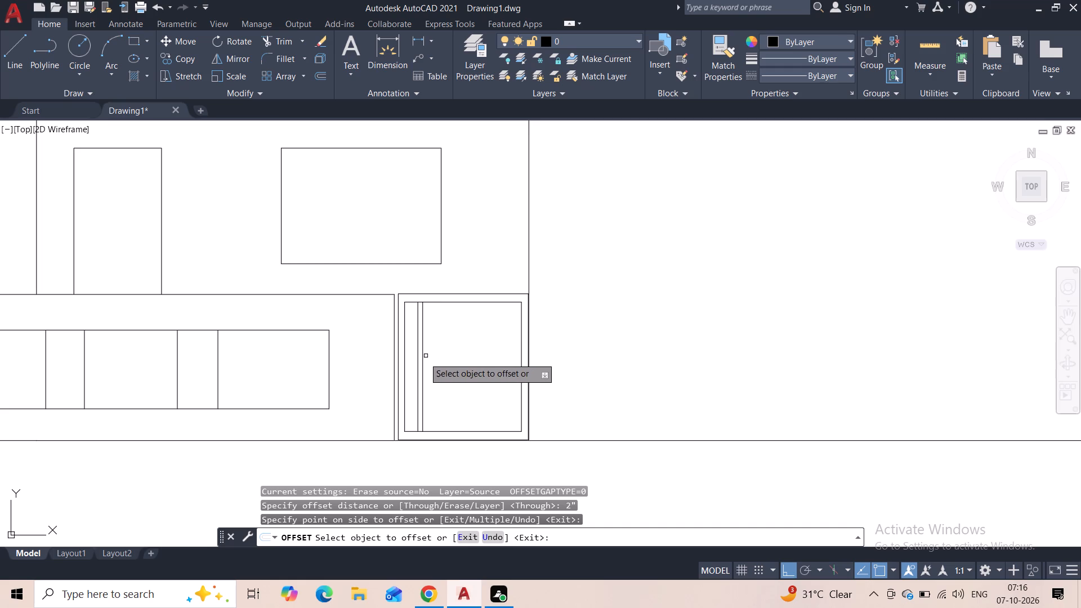
pyautogui.click(421, 362)
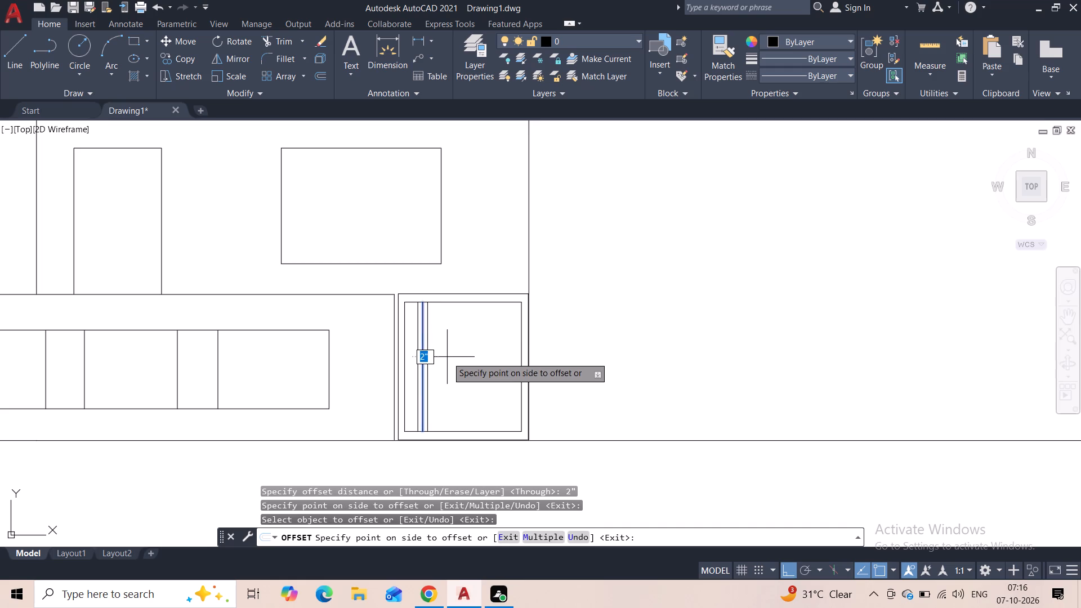
pyautogui.press('Escape')
# Copy the pair of vertical lines seven times to the right along the inner rectangle's top edge, spaced about 5" apart.
pyautogui.click(446, 356)
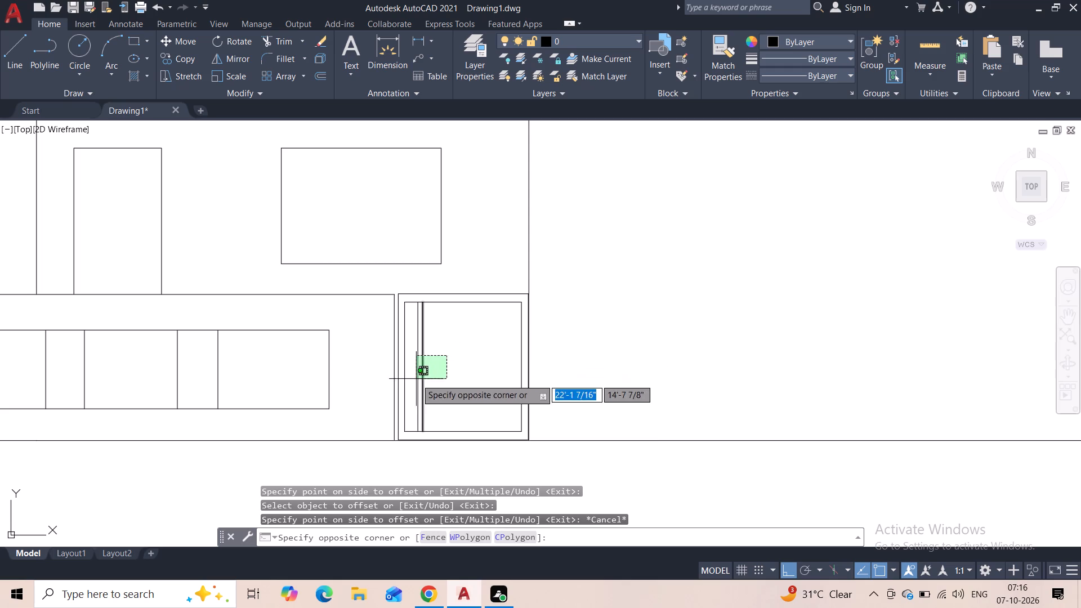
pyautogui.click(416, 379)
pyautogui.click(185, 61)
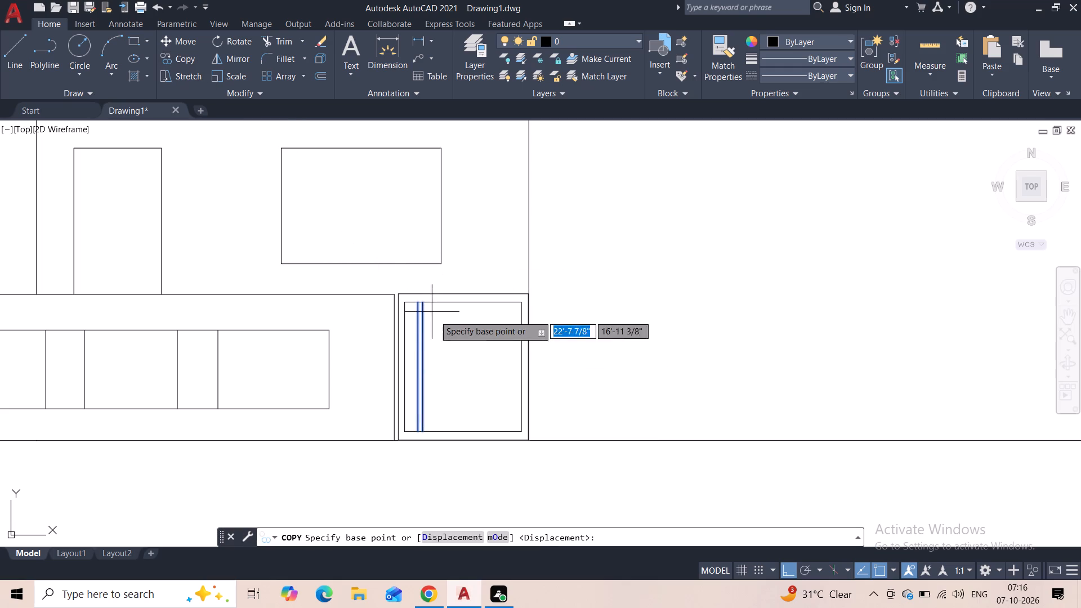
pyautogui.scroll(3, 418, 304)
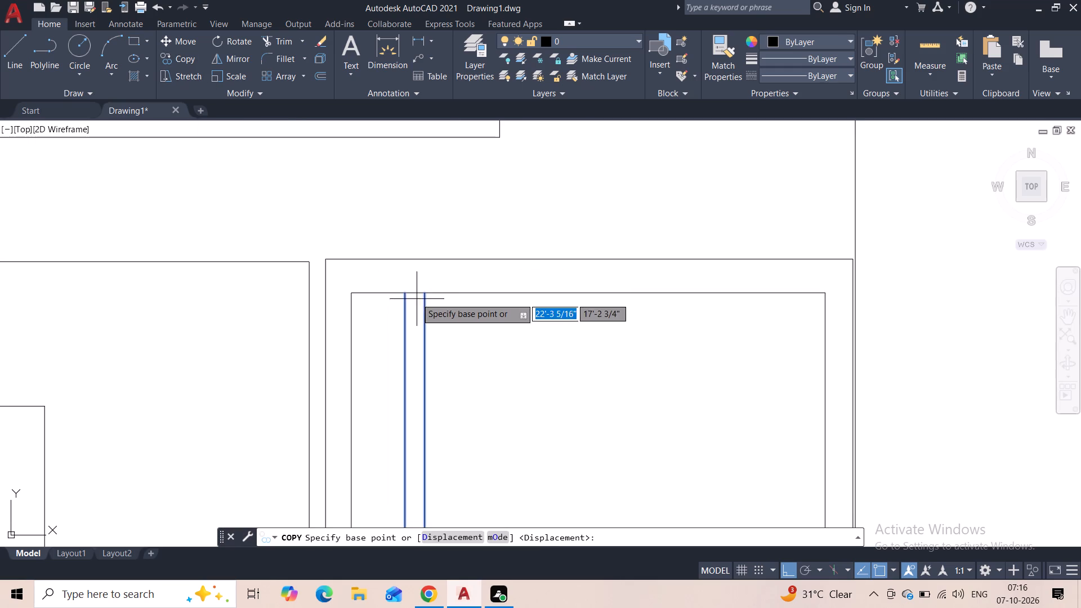
pyautogui.click(414, 293)
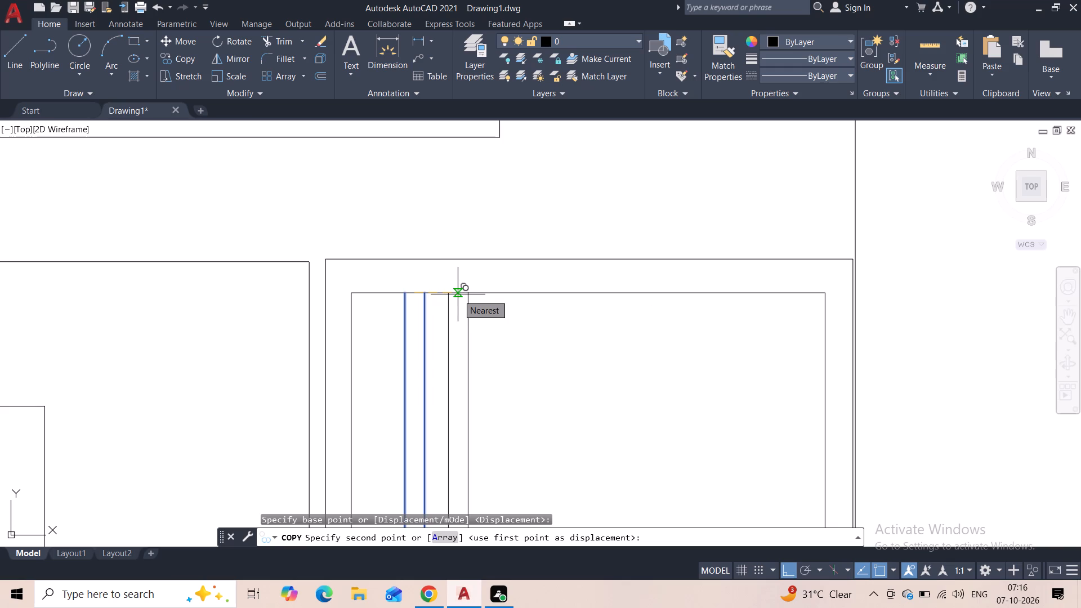
pyautogui.click(461, 293)
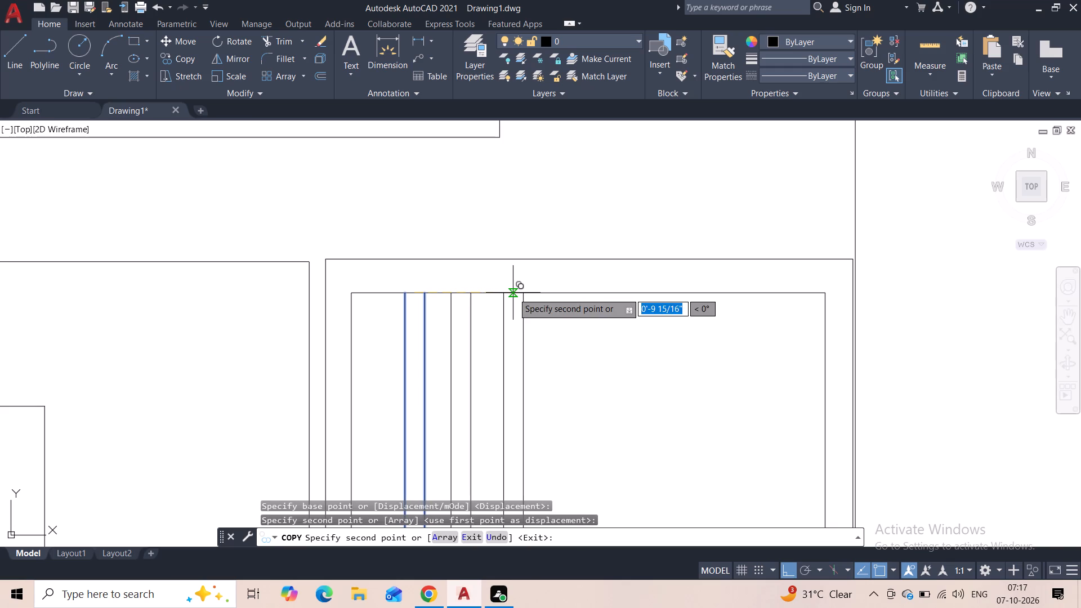
pyautogui.click(513, 293)
pyautogui.click(560, 292)
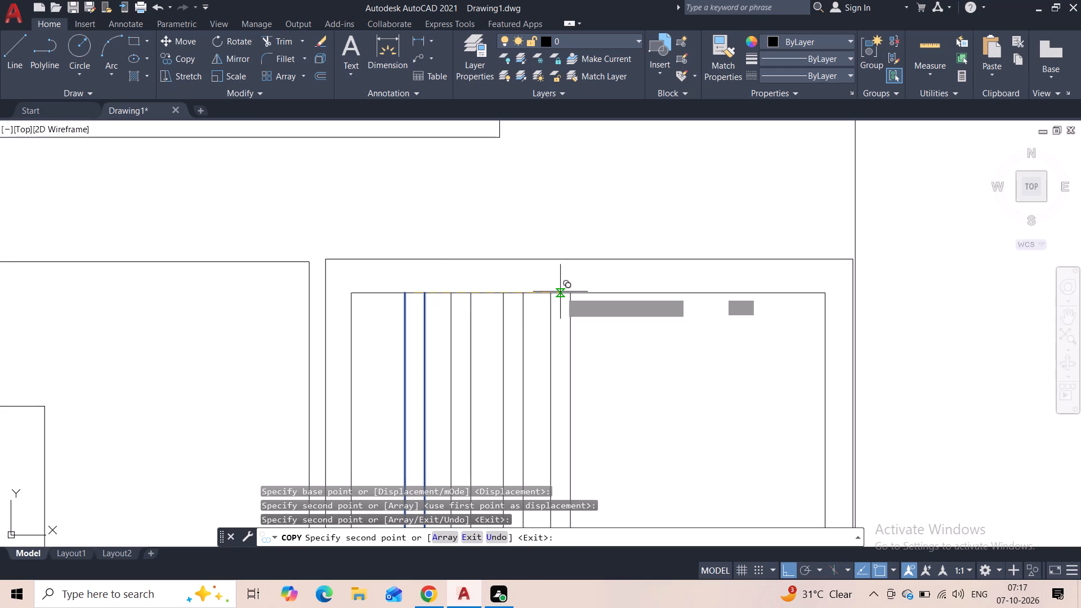
pyautogui.click(615, 289)
pyautogui.click(673, 291)
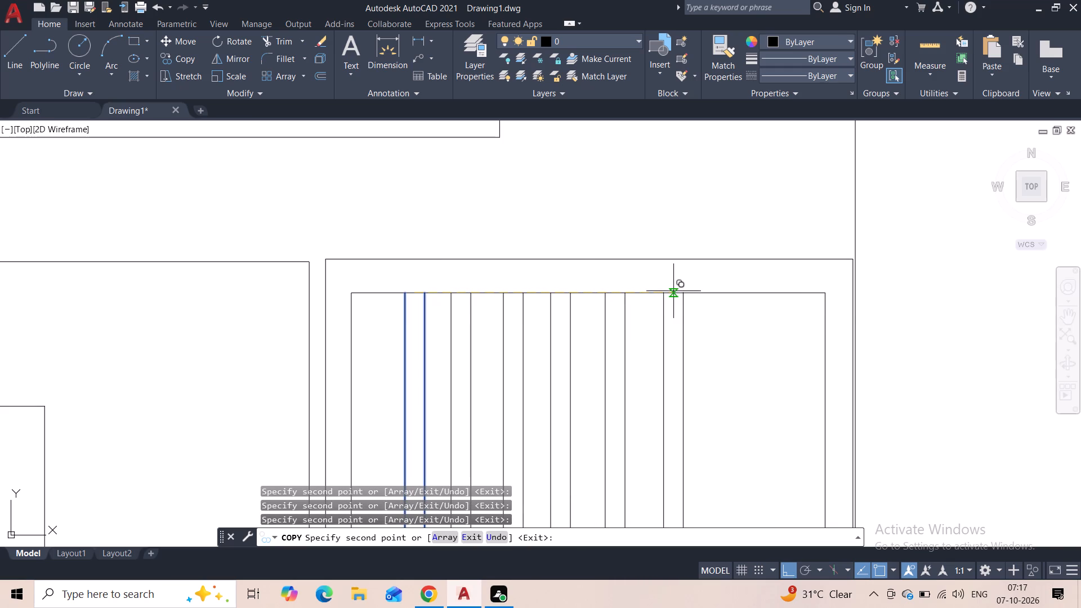
pyautogui.click(726, 292)
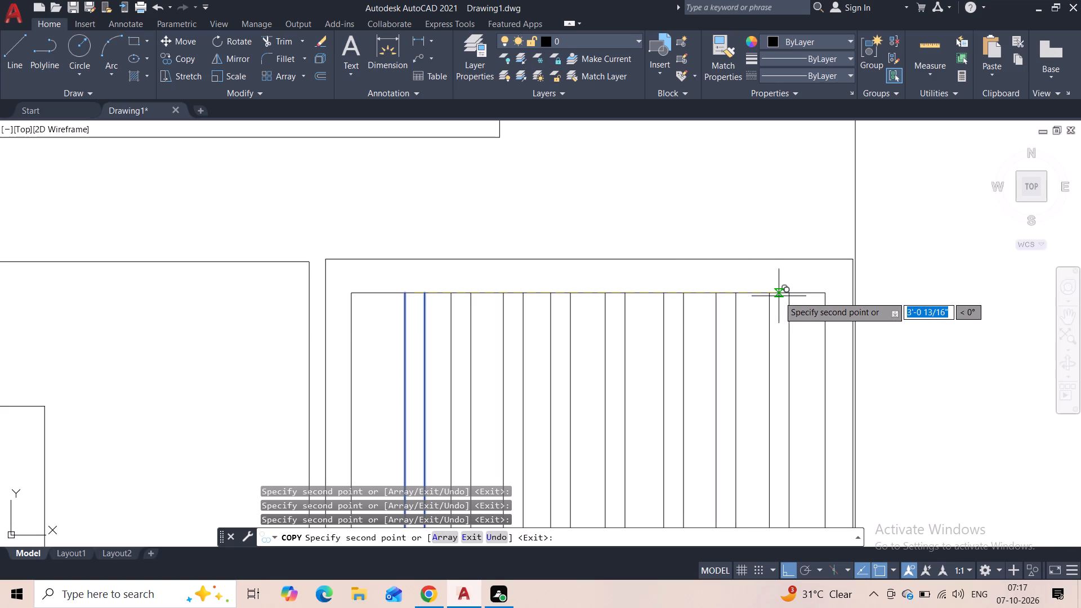
pyautogui.click(779, 296)
pyautogui.press('Escape')
pyautogui.scroll(-3, 754, 257)
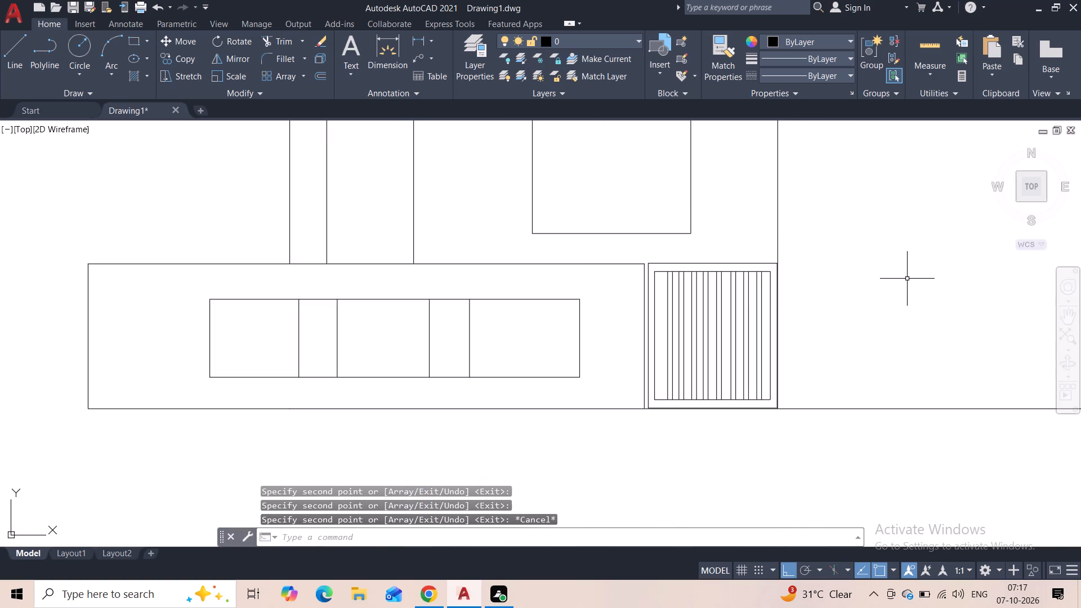
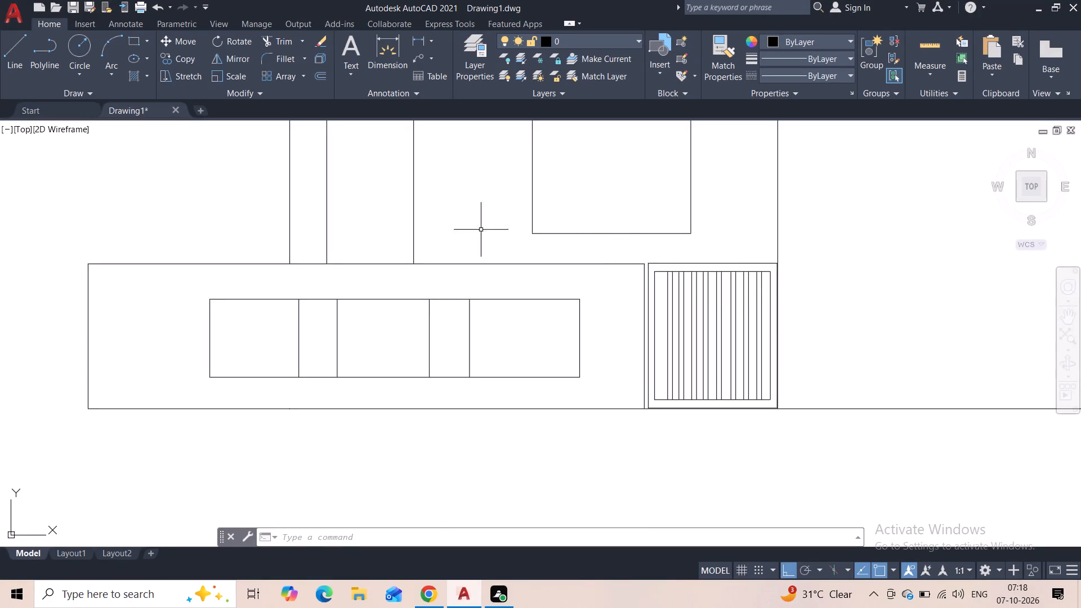
# Draw a line right from the barred frame's top-right corner, and another about 5' down to the ground line, closing an end panel.
pyautogui.click(16, 66)
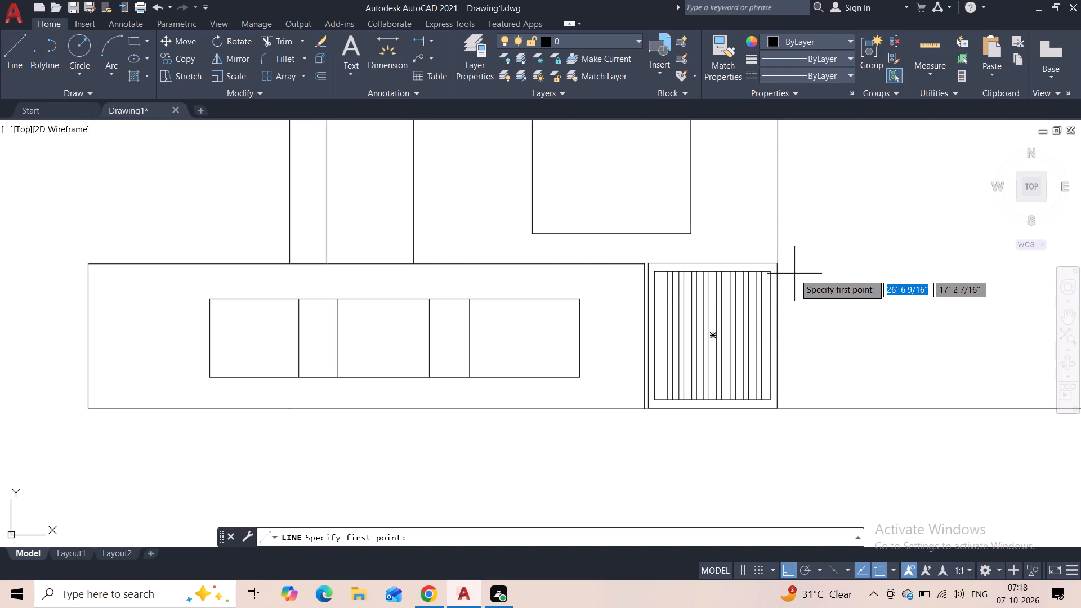
pyautogui.scroll(5, 783, 263)
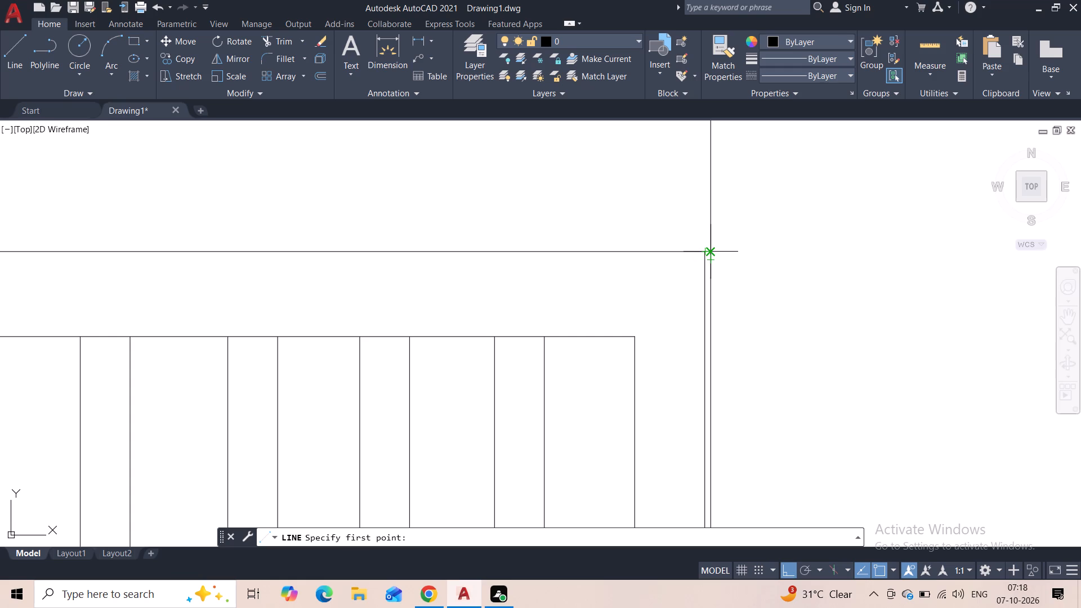
pyautogui.scroll(3, 705, 252)
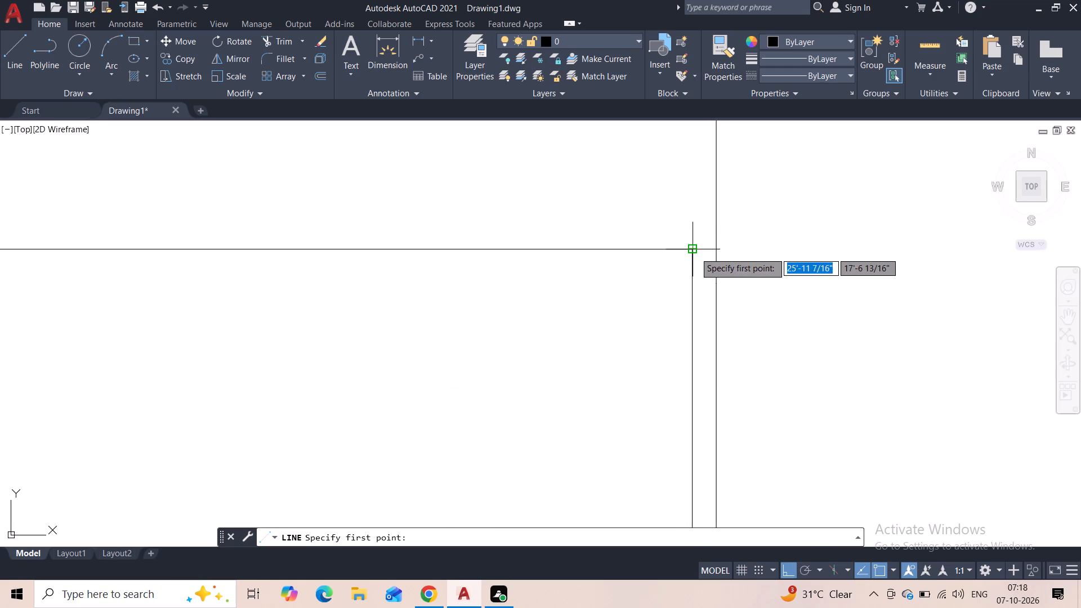
pyautogui.click(717, 249)
pyautogui.scroll(-2, 817, 249)
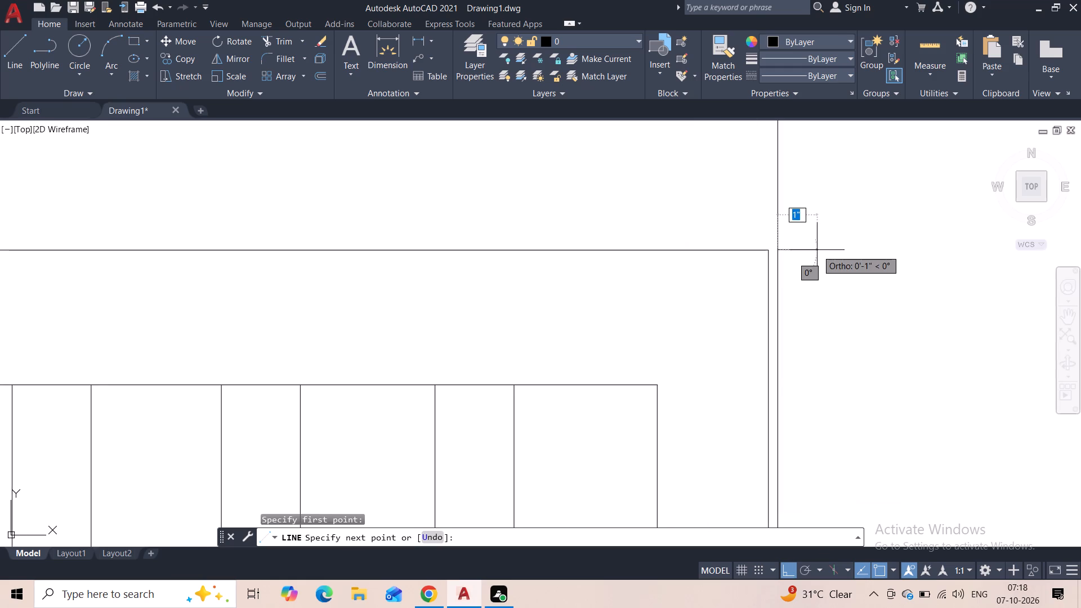
pyautogui.moveTo(817, 250); pyautogui.dragTo(767, 240, button='middle')
pyautogui.scroll(-3, 767, 240)
pyautogui.moveTo(837, 267); pyautogui.dragTo(732, 245, button='middle')
pyautogui.scroll(-4, 748, 244)
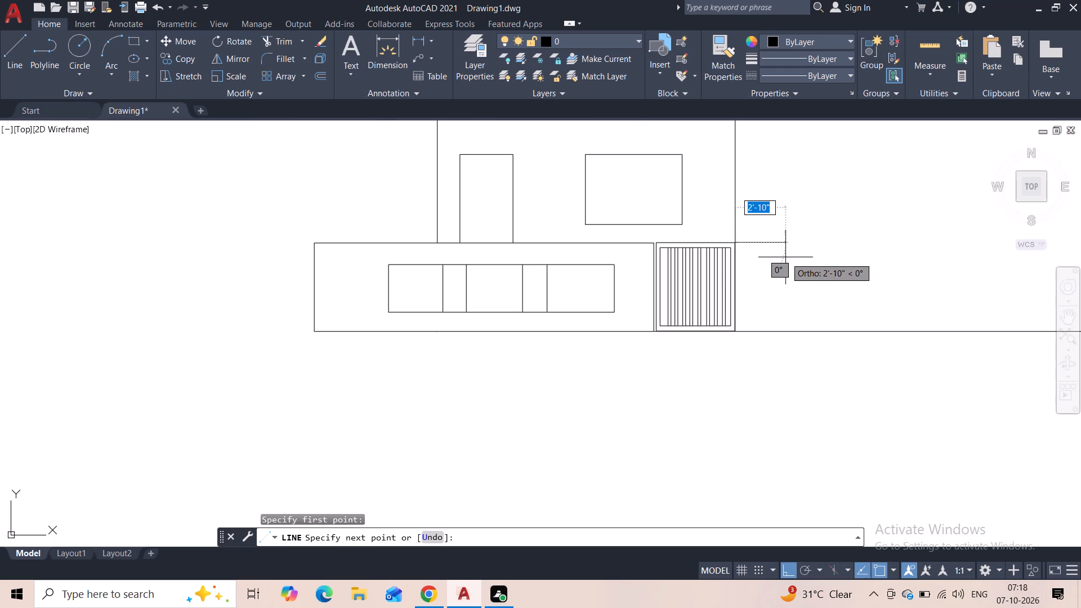
pyautogui.scroll(-2, 785, 257)
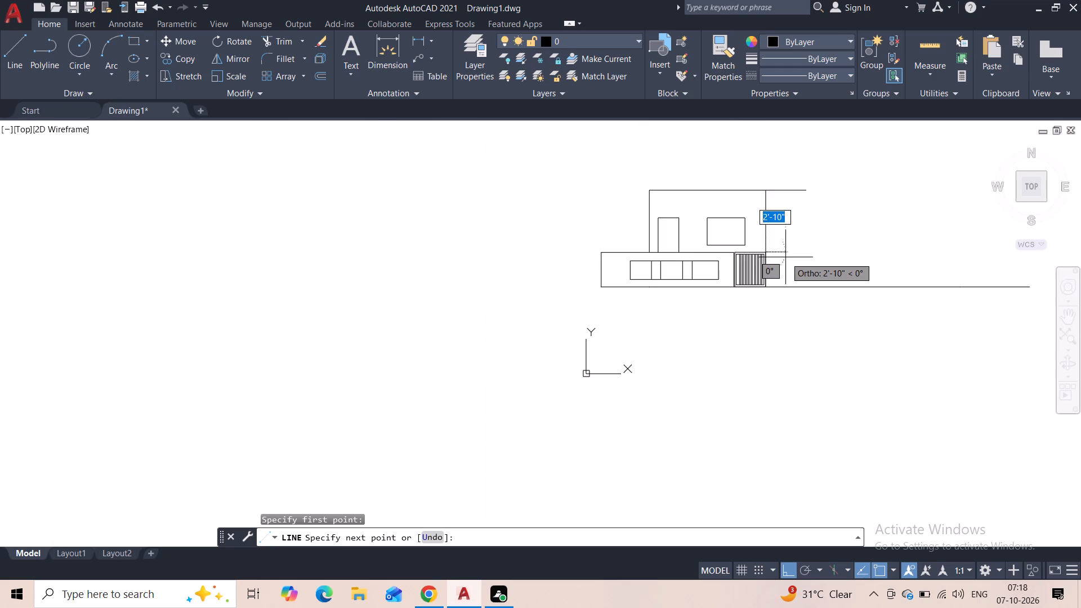
pyautogui.click(796, 257)
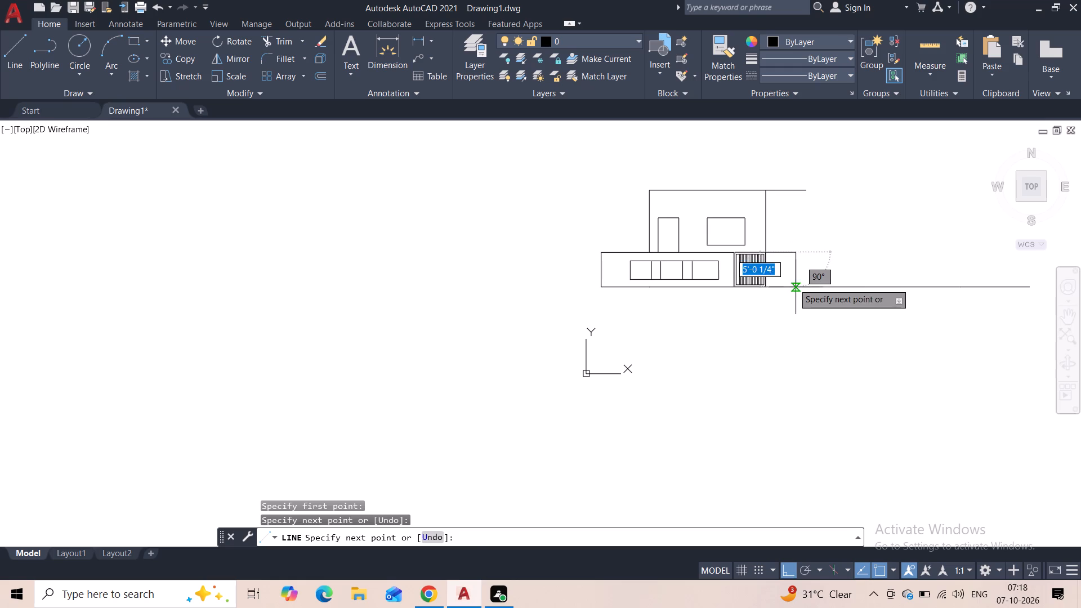
pyautogui.click(793, 284)
pyautogui.press('Escape')
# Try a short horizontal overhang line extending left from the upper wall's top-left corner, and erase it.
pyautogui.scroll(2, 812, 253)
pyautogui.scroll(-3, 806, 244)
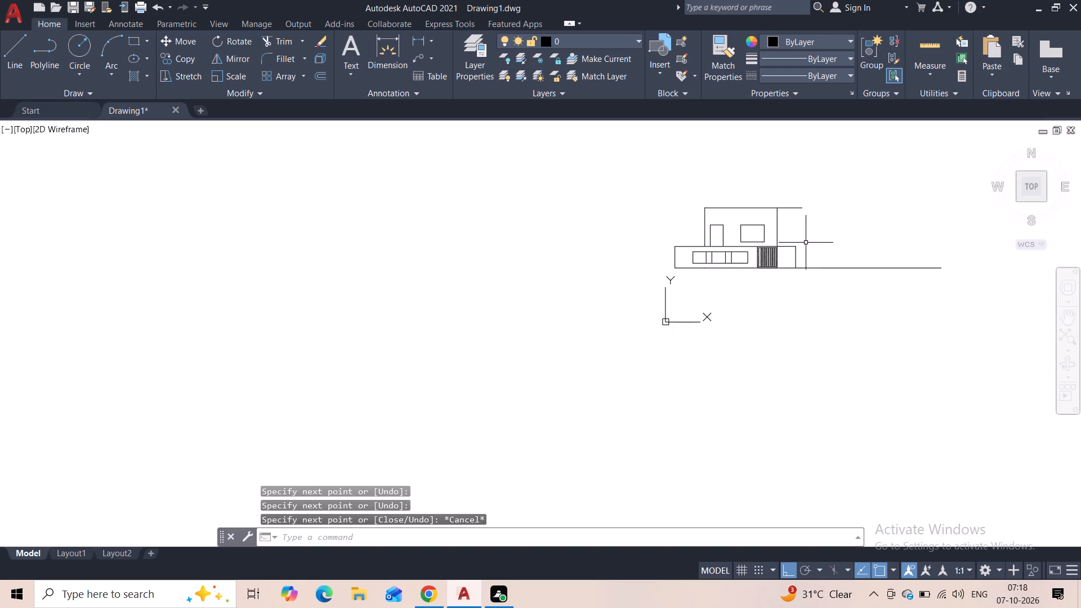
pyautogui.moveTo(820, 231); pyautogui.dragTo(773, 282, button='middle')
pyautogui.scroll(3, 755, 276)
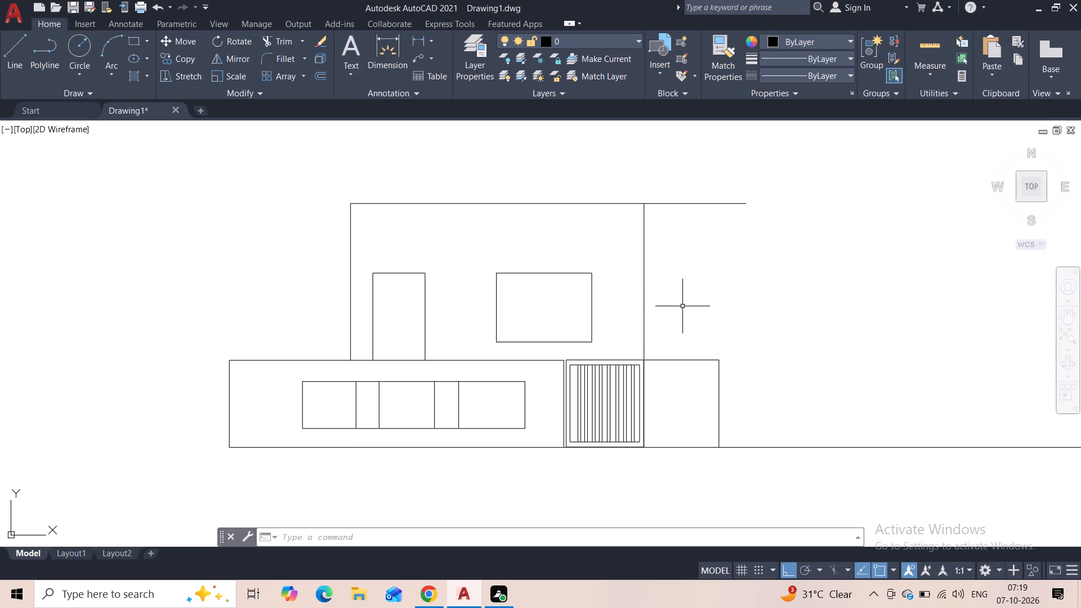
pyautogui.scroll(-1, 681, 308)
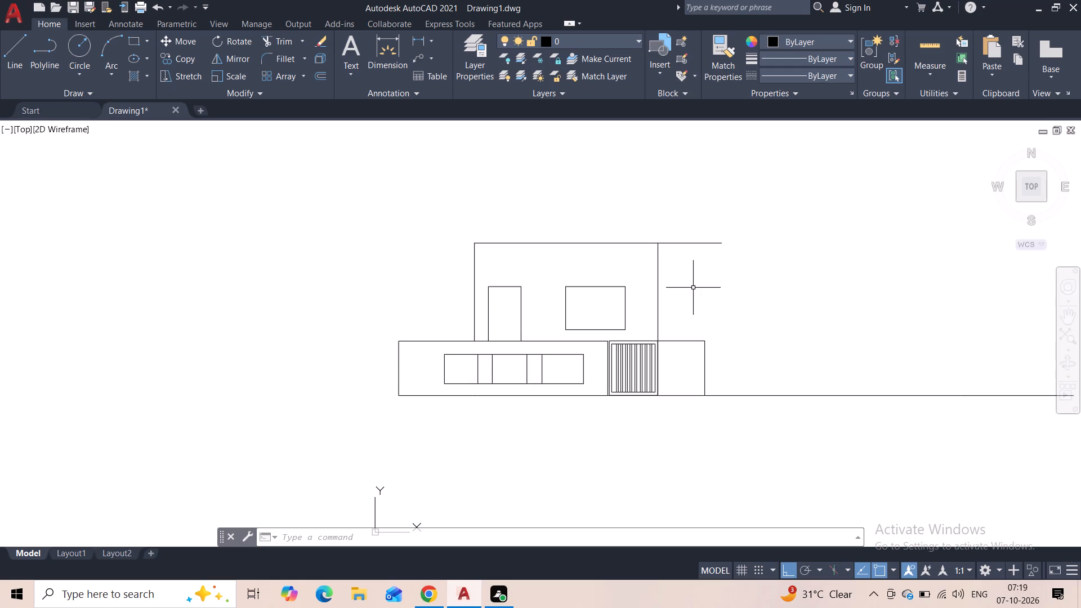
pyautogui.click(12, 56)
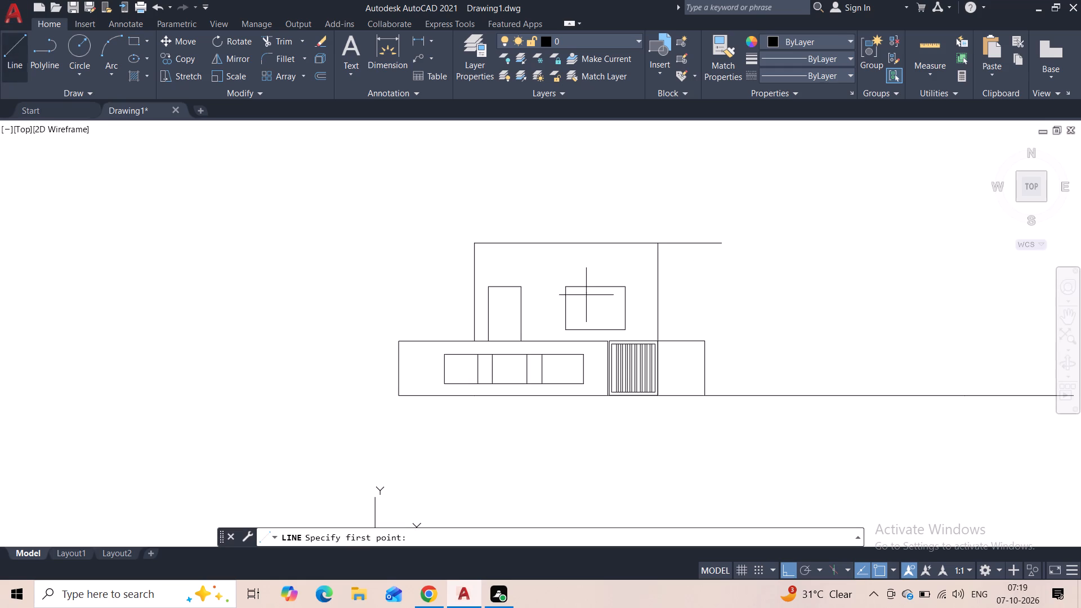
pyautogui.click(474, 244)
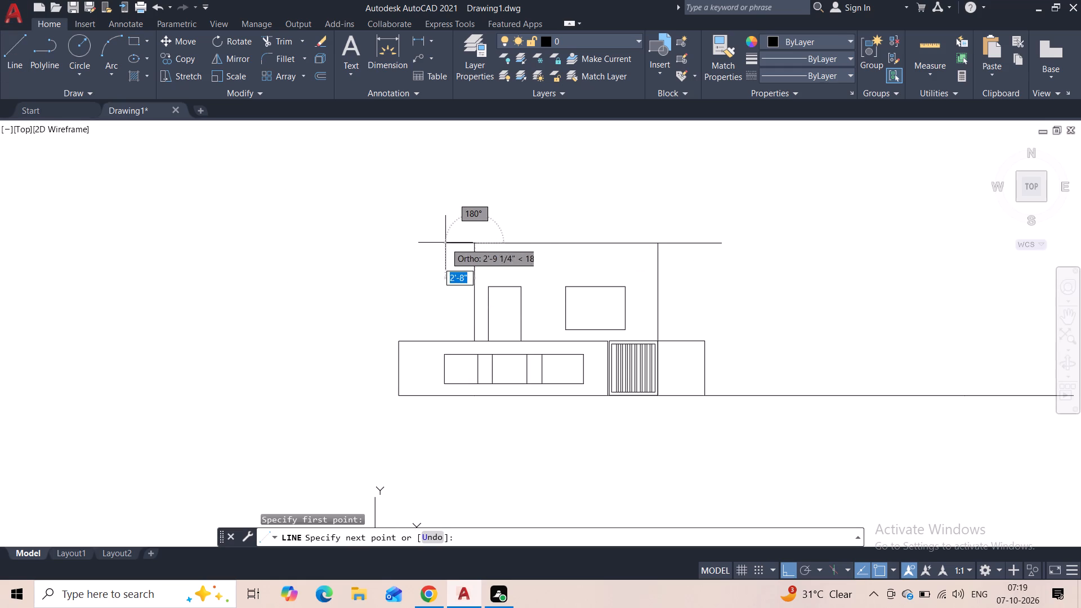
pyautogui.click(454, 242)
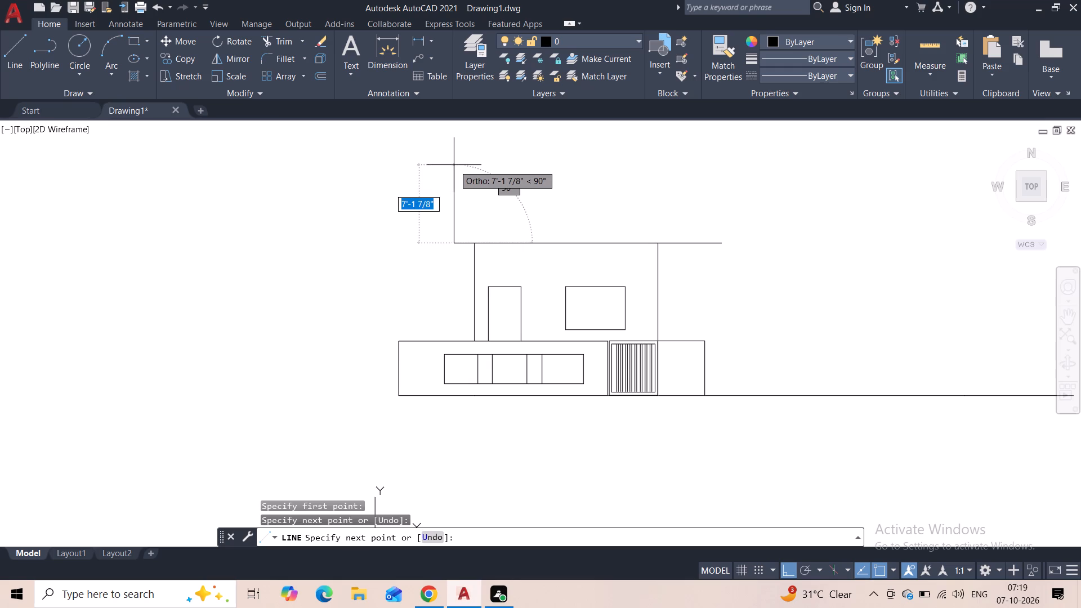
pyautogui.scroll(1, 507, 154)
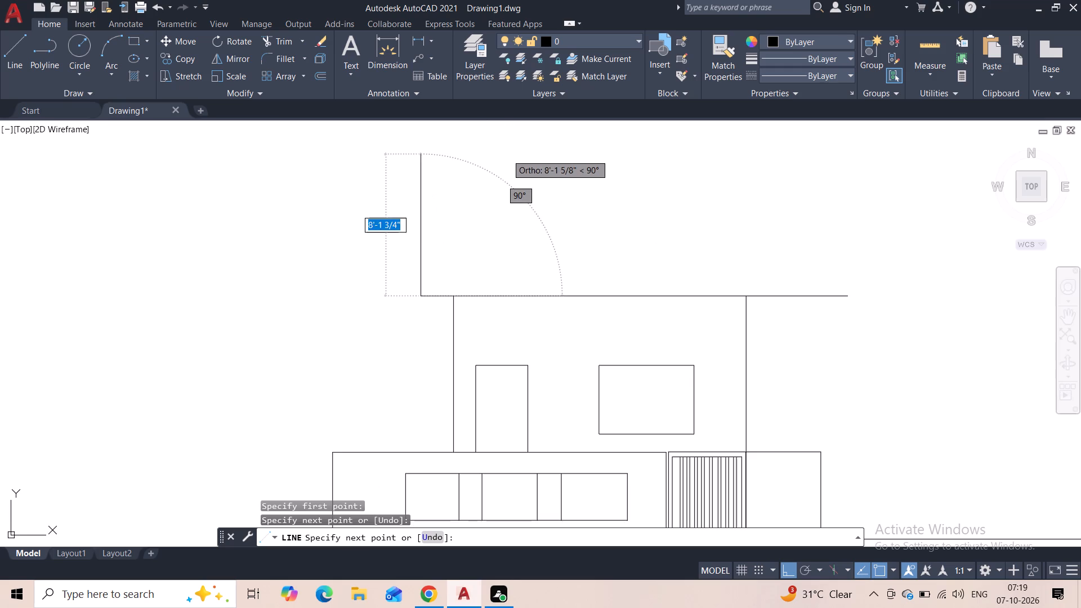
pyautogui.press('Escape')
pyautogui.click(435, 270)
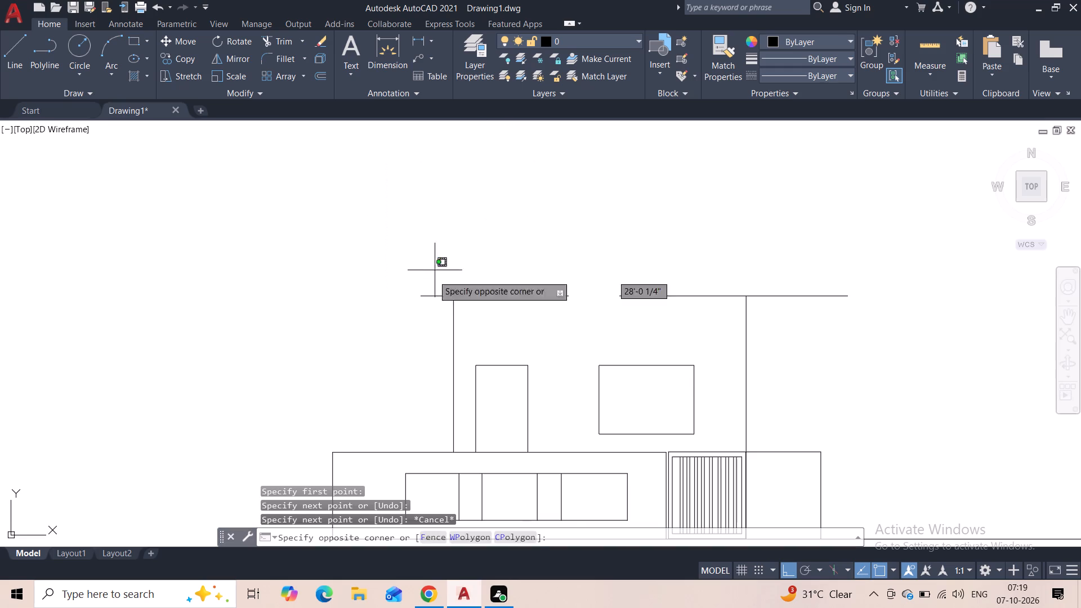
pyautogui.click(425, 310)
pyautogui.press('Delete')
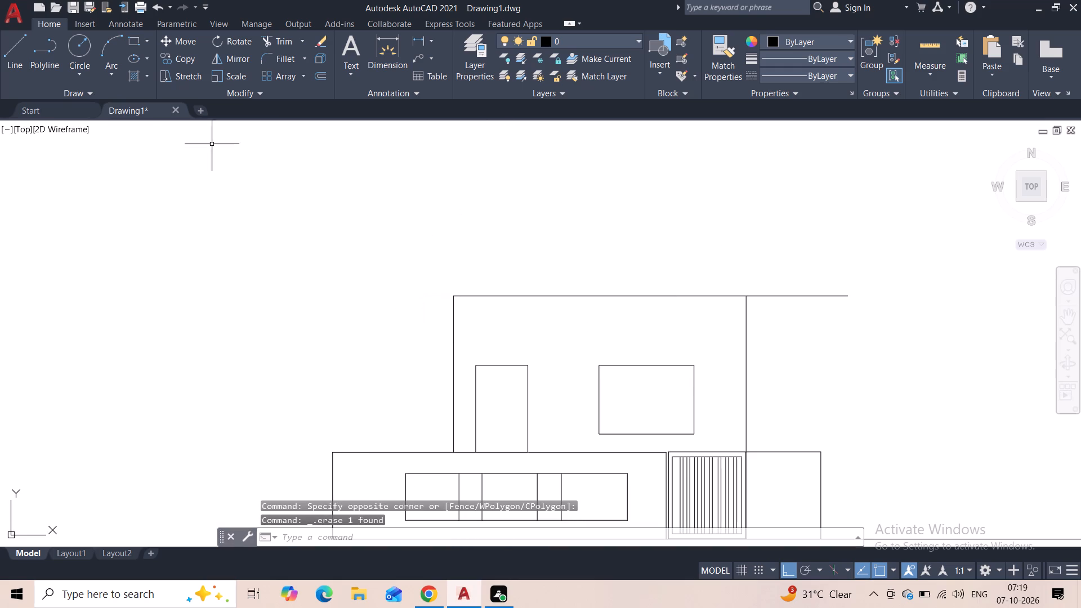
# From the upper wall's top-left corner, draw connected lines a short overhang left, 12' up and about 24' right.
pyautogui.click(22, 44)
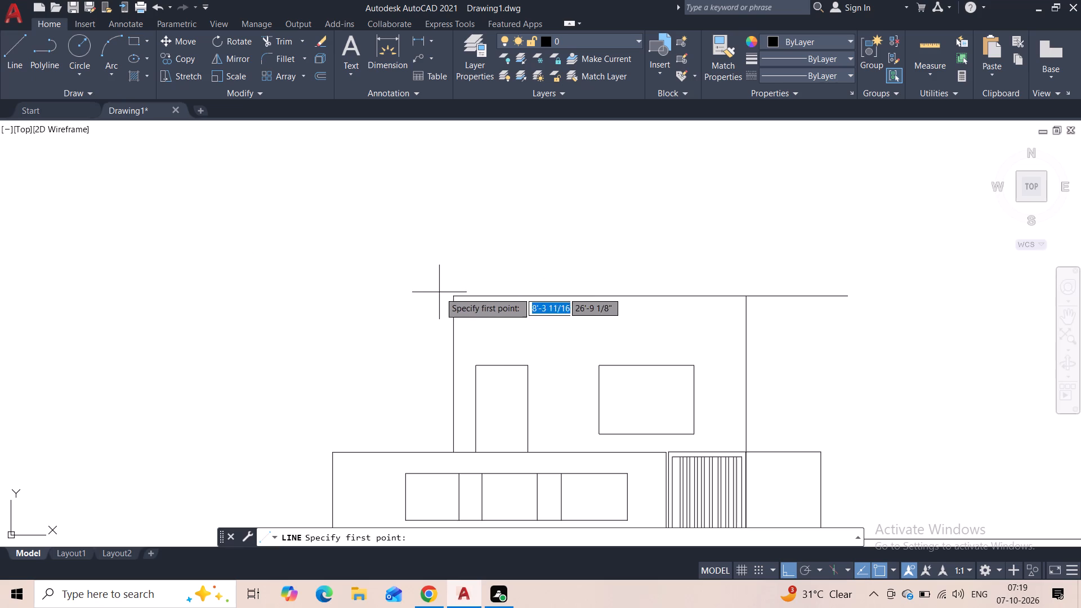
pyautogui.click(453, 297)
pyautogui.click(432, 302)
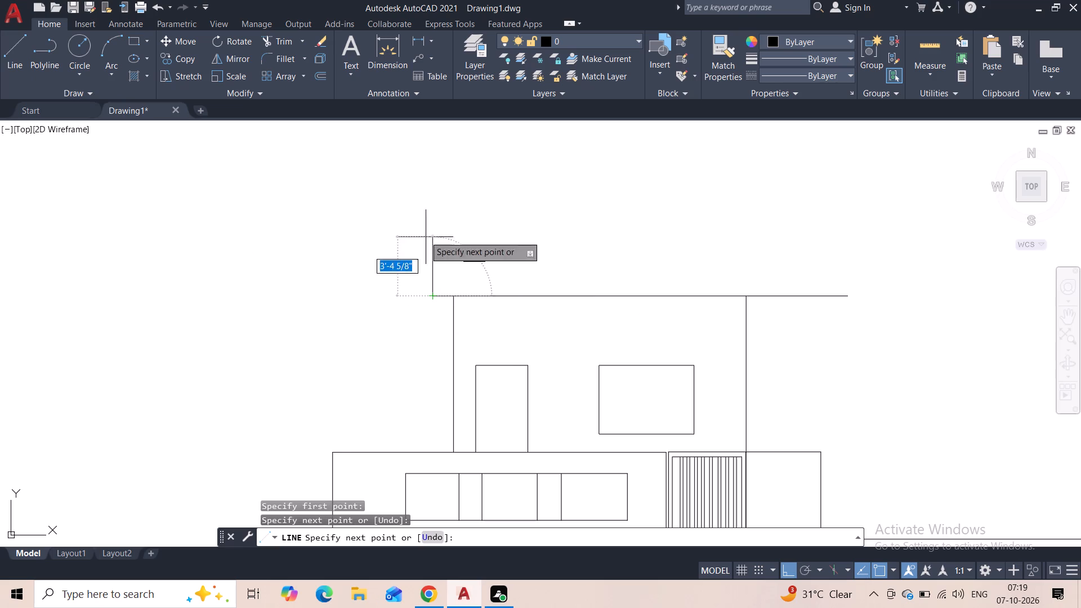
pyautogui.write("12'")
pyautogui.press('Return')
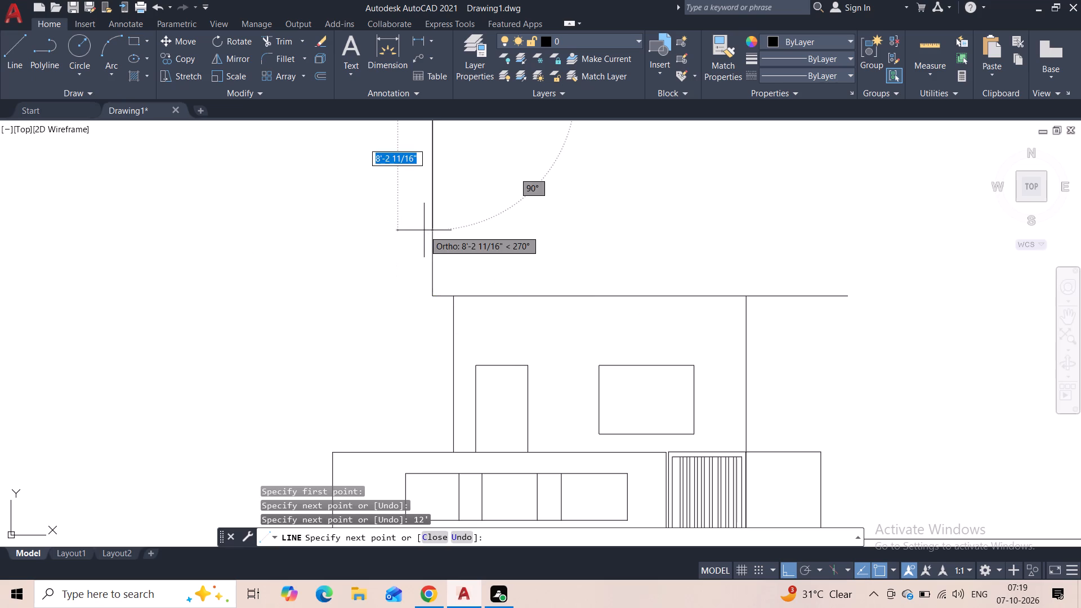
pyautogui.scroll(-2, 423, 229)
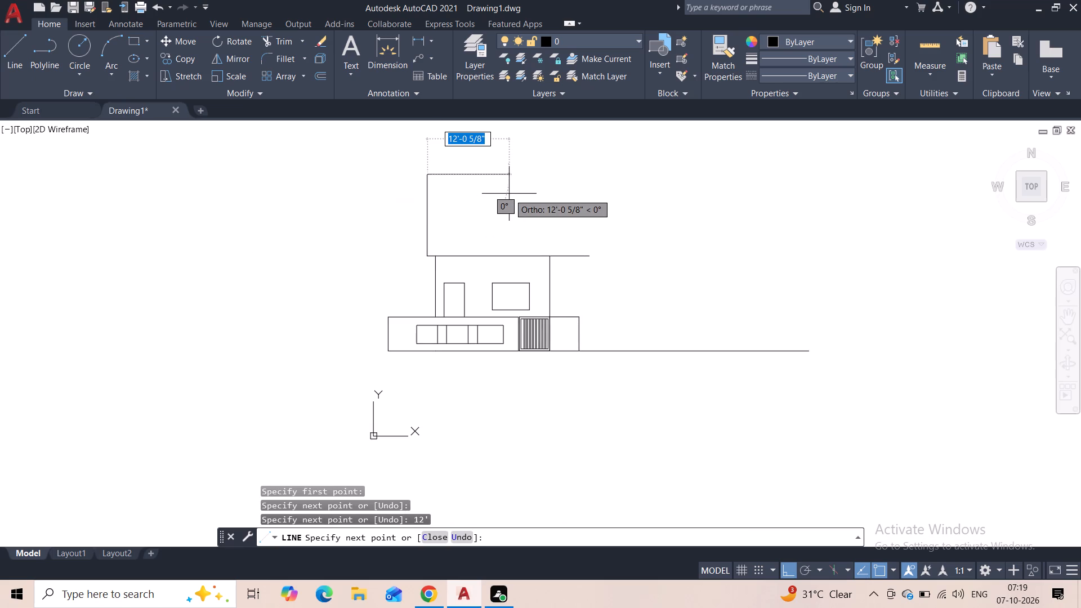
pyautogui.click(591, 180)
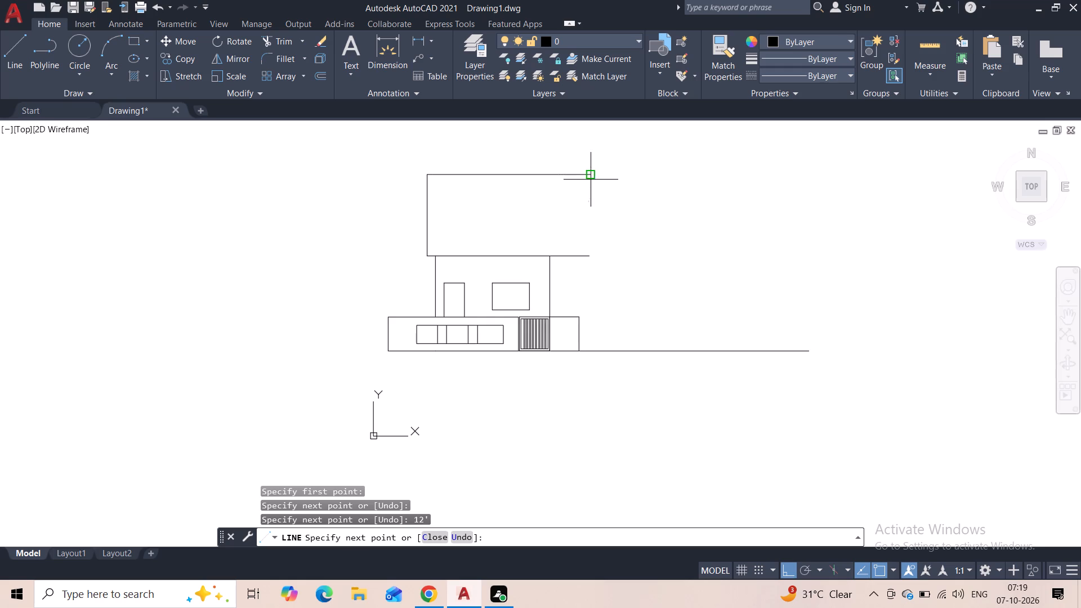
pyautogui.press('Escape')
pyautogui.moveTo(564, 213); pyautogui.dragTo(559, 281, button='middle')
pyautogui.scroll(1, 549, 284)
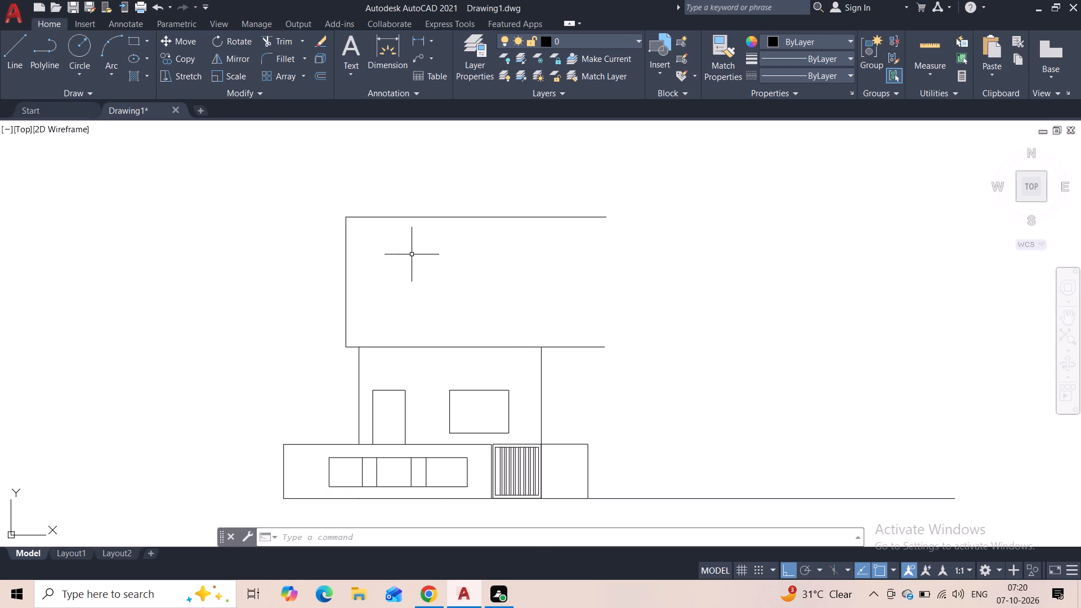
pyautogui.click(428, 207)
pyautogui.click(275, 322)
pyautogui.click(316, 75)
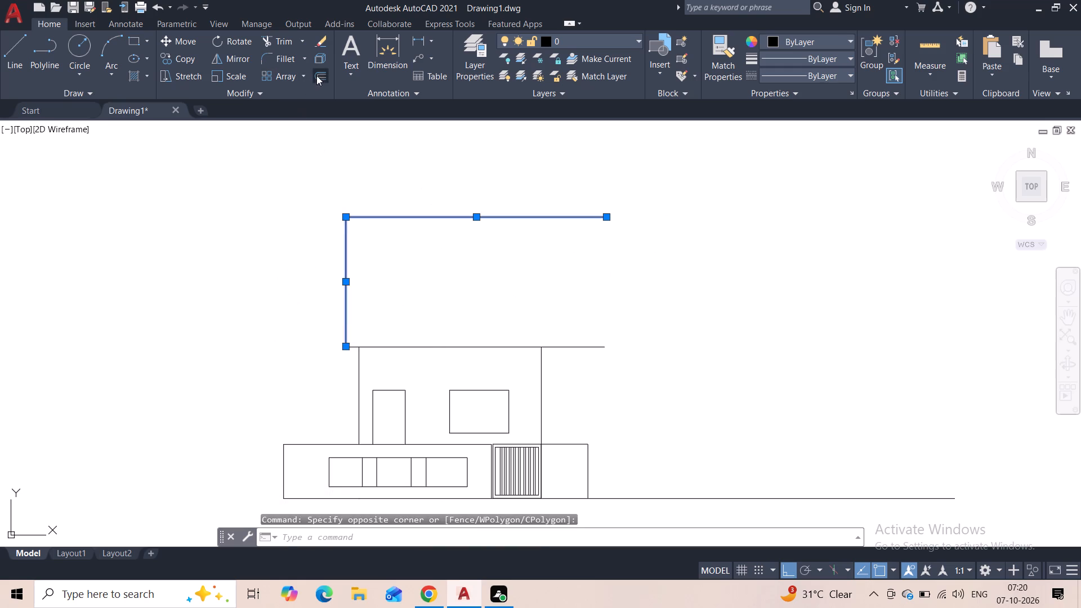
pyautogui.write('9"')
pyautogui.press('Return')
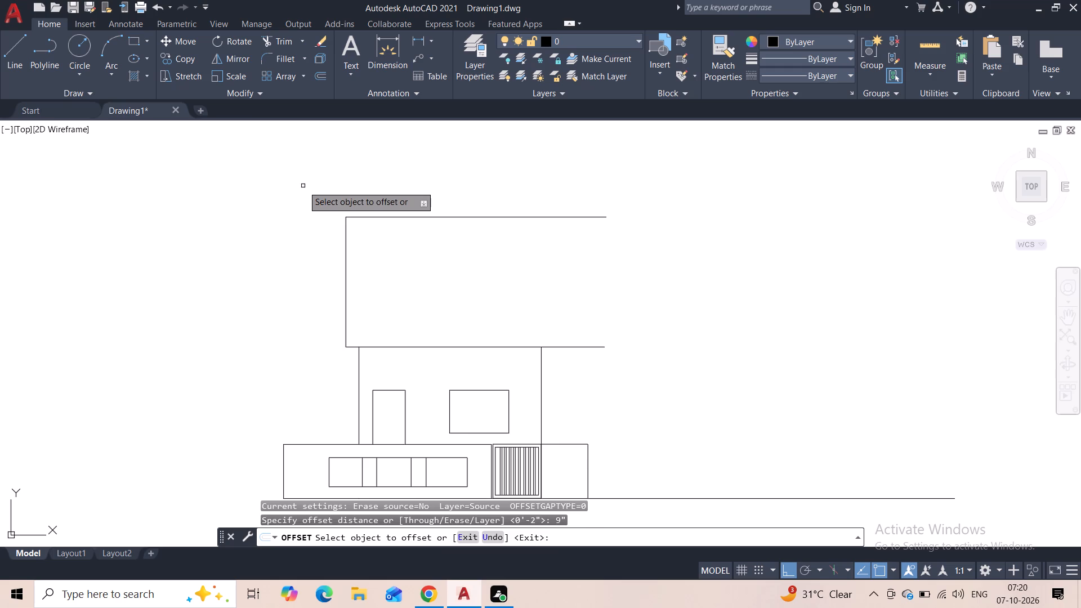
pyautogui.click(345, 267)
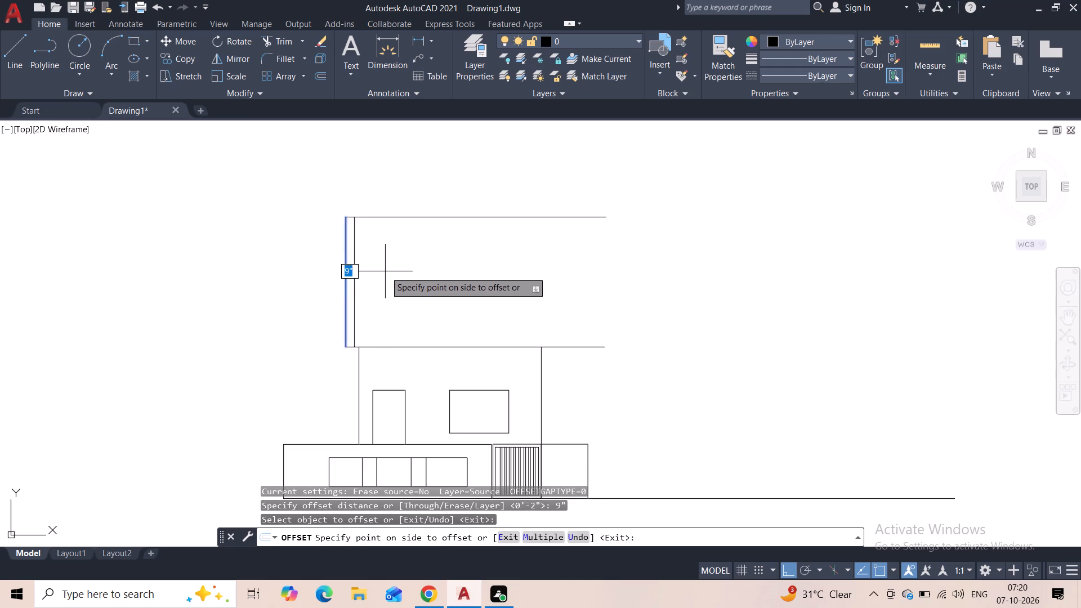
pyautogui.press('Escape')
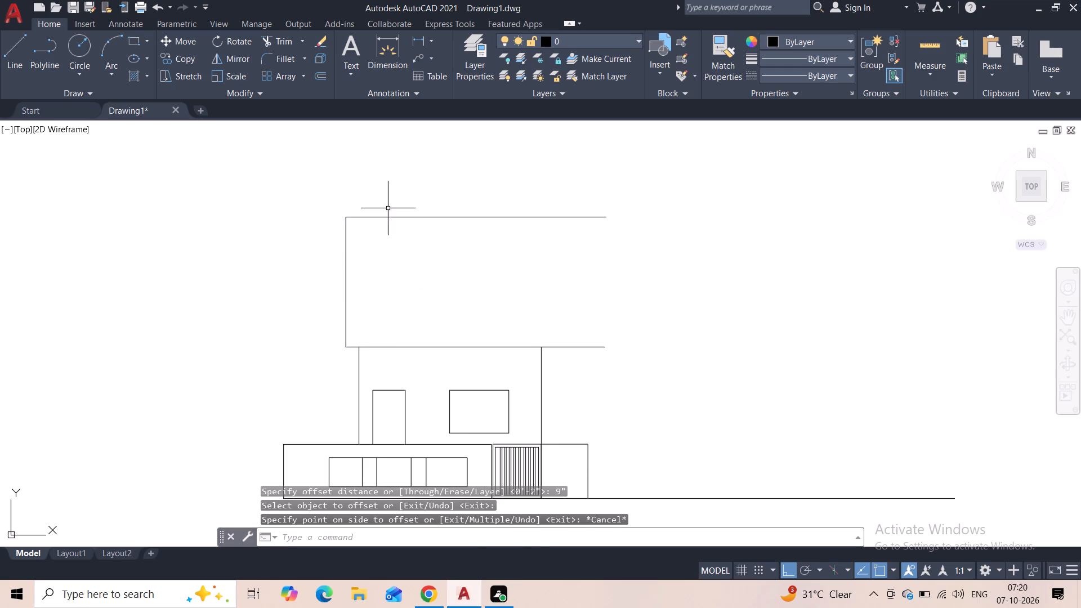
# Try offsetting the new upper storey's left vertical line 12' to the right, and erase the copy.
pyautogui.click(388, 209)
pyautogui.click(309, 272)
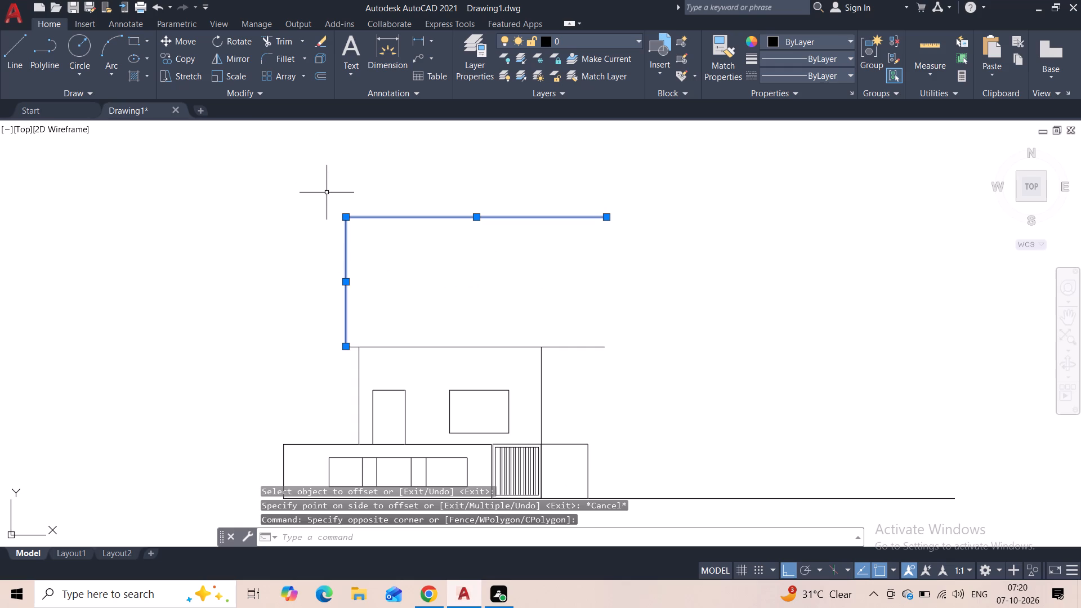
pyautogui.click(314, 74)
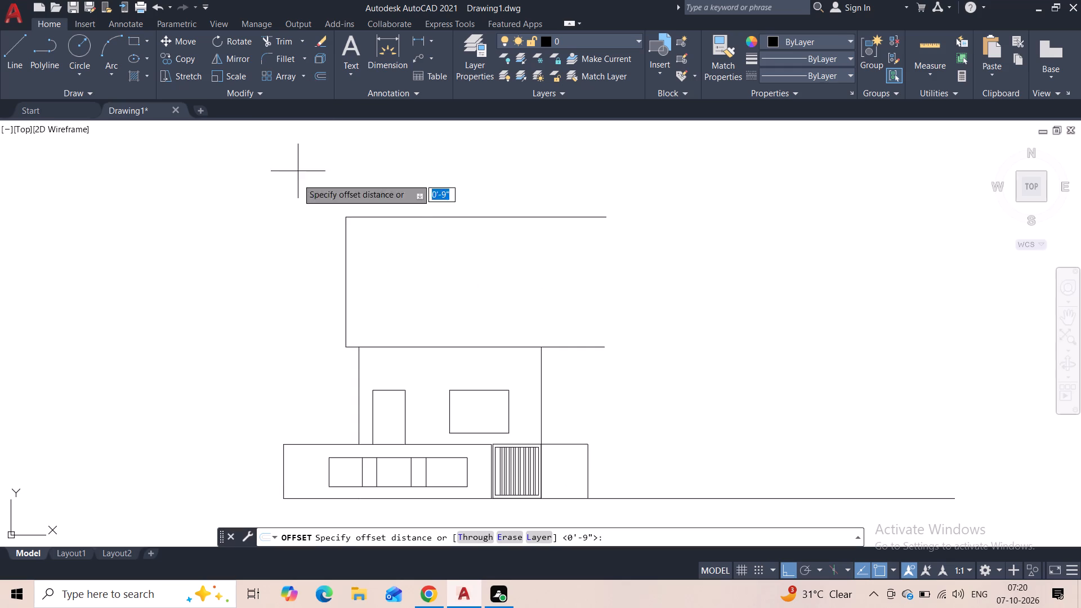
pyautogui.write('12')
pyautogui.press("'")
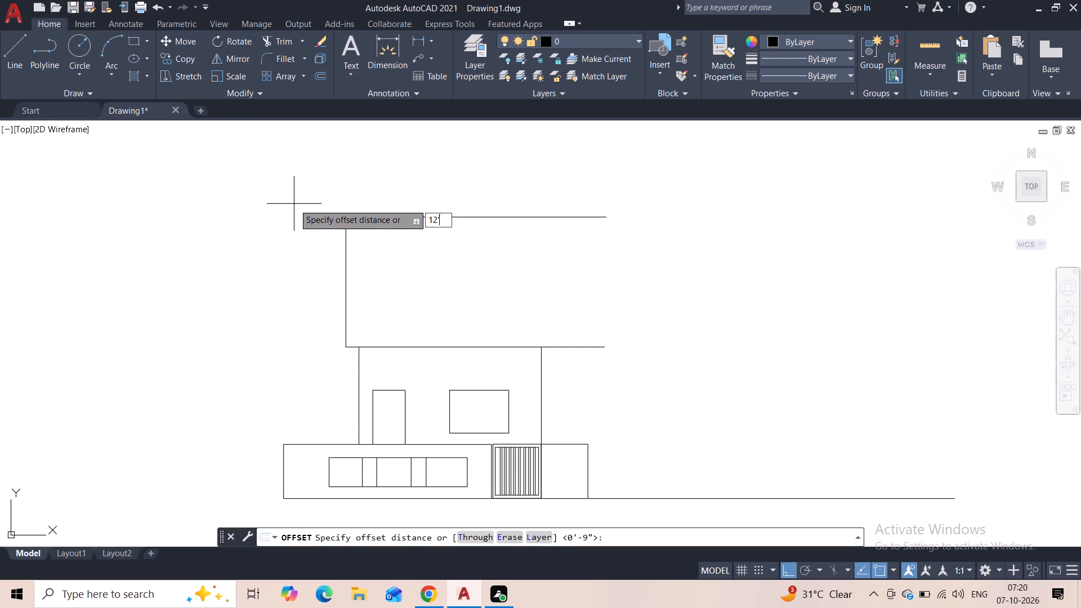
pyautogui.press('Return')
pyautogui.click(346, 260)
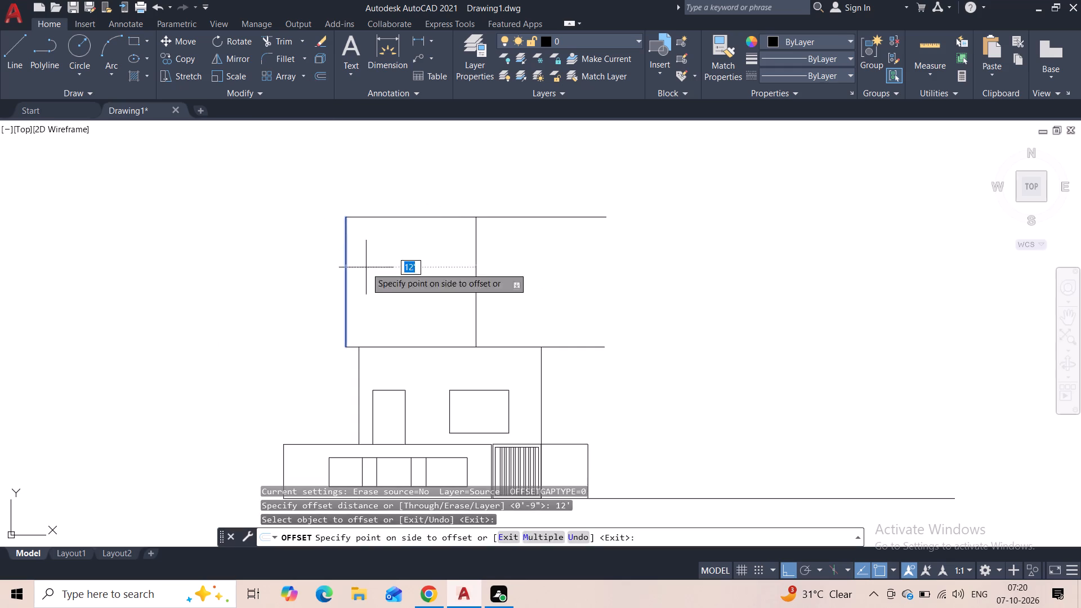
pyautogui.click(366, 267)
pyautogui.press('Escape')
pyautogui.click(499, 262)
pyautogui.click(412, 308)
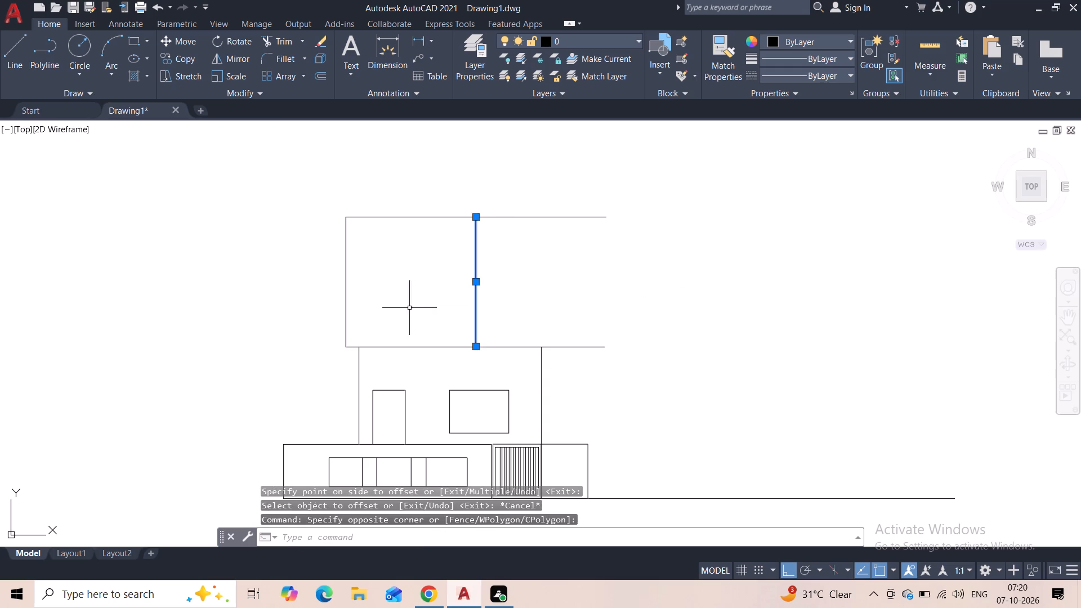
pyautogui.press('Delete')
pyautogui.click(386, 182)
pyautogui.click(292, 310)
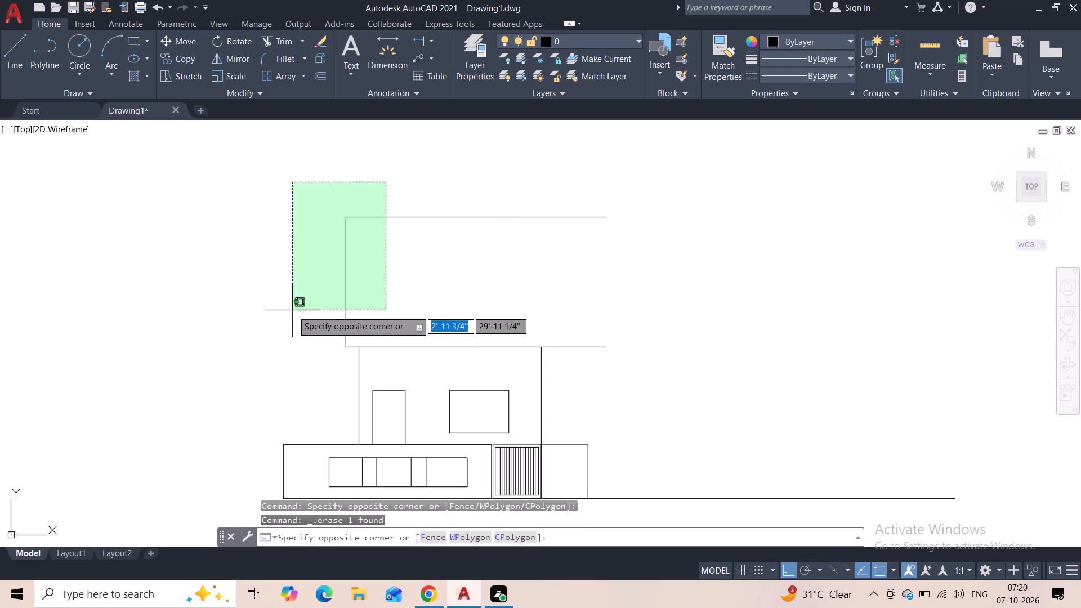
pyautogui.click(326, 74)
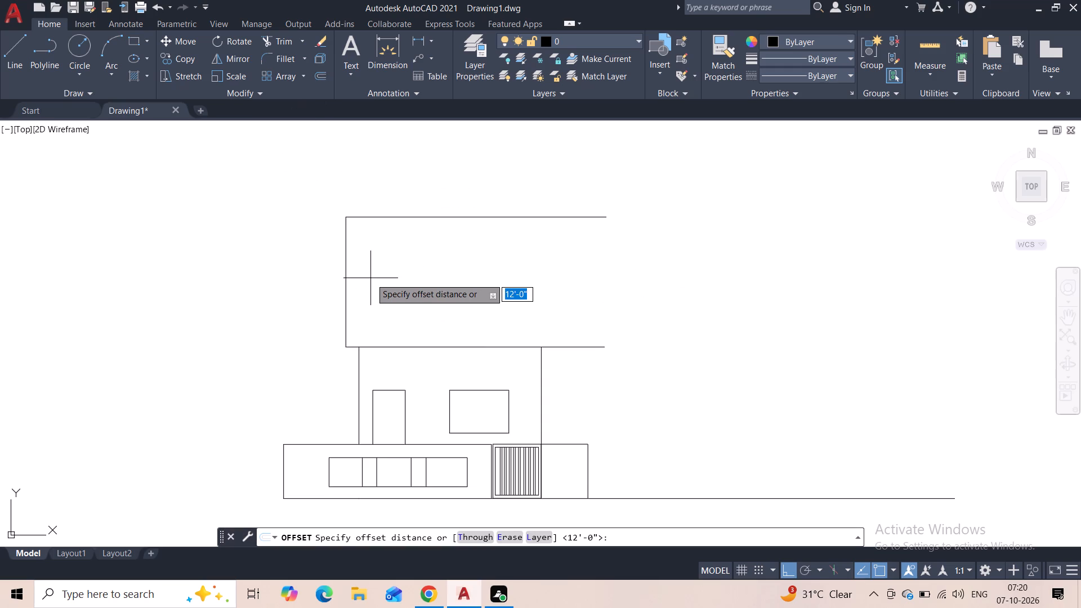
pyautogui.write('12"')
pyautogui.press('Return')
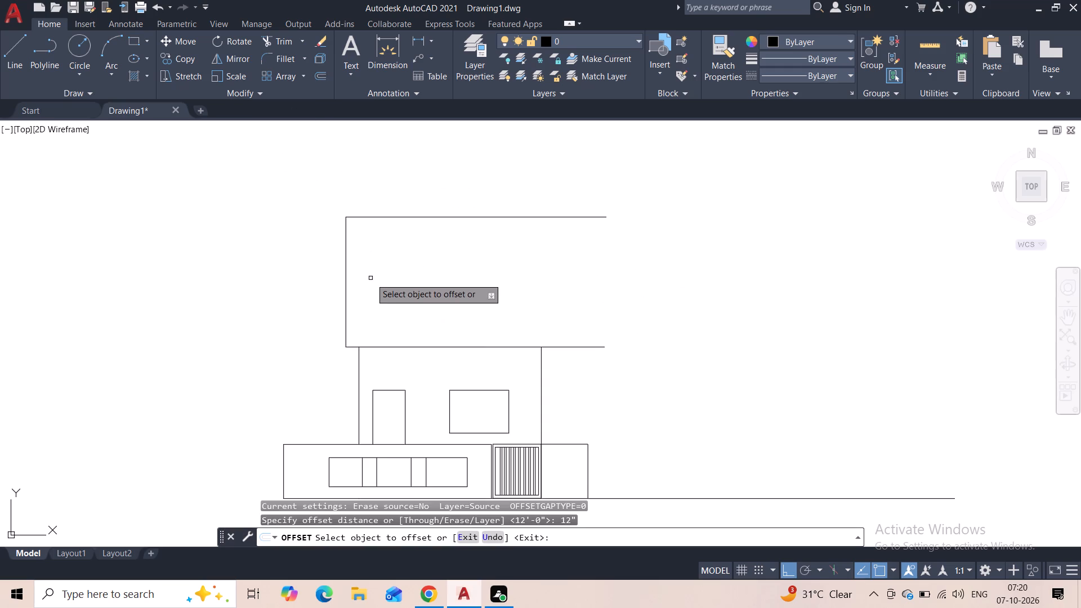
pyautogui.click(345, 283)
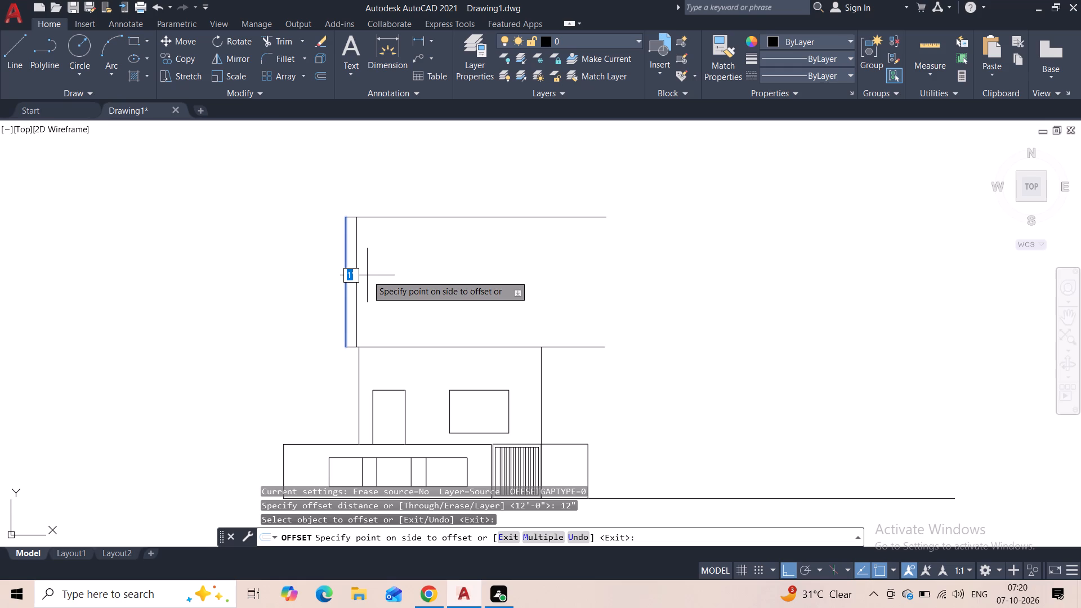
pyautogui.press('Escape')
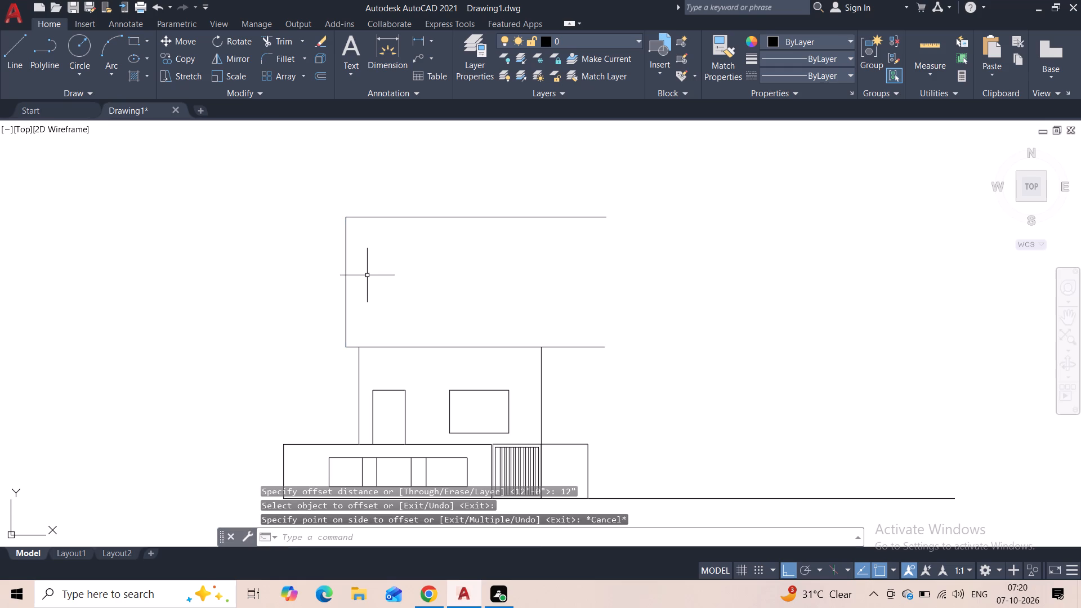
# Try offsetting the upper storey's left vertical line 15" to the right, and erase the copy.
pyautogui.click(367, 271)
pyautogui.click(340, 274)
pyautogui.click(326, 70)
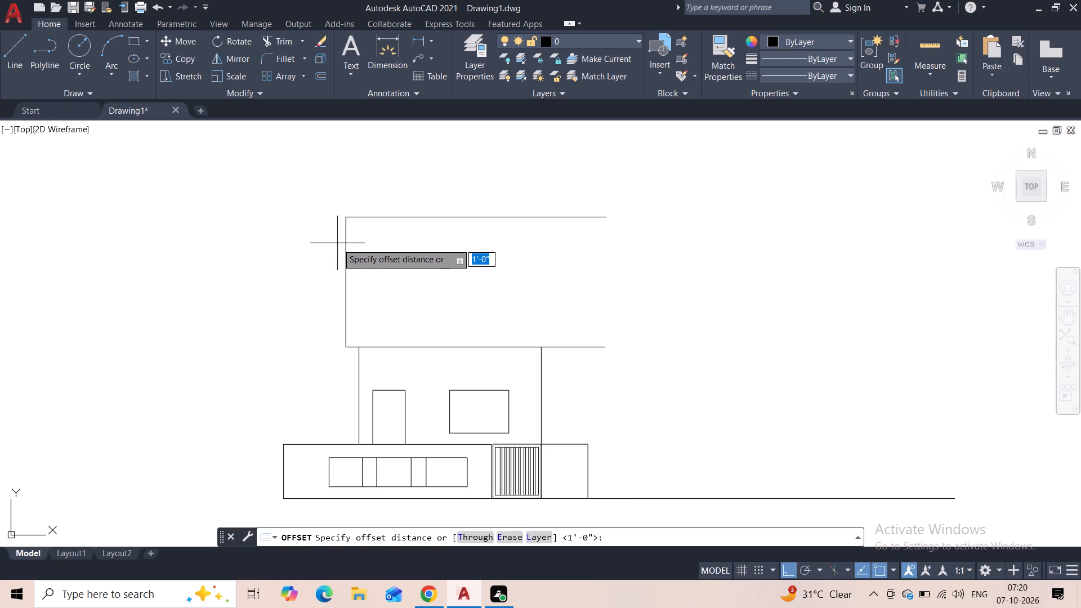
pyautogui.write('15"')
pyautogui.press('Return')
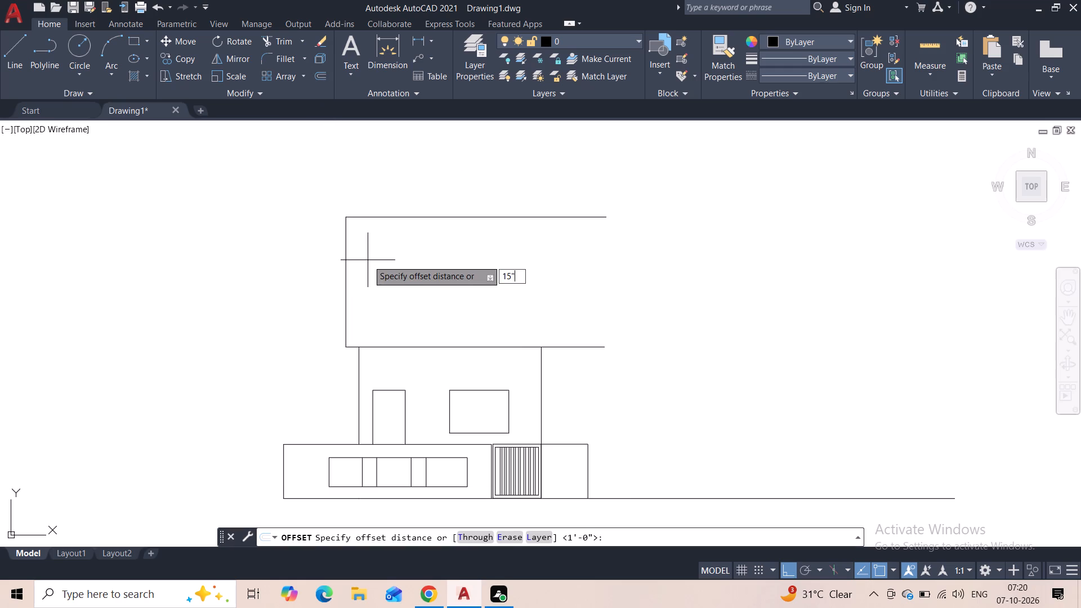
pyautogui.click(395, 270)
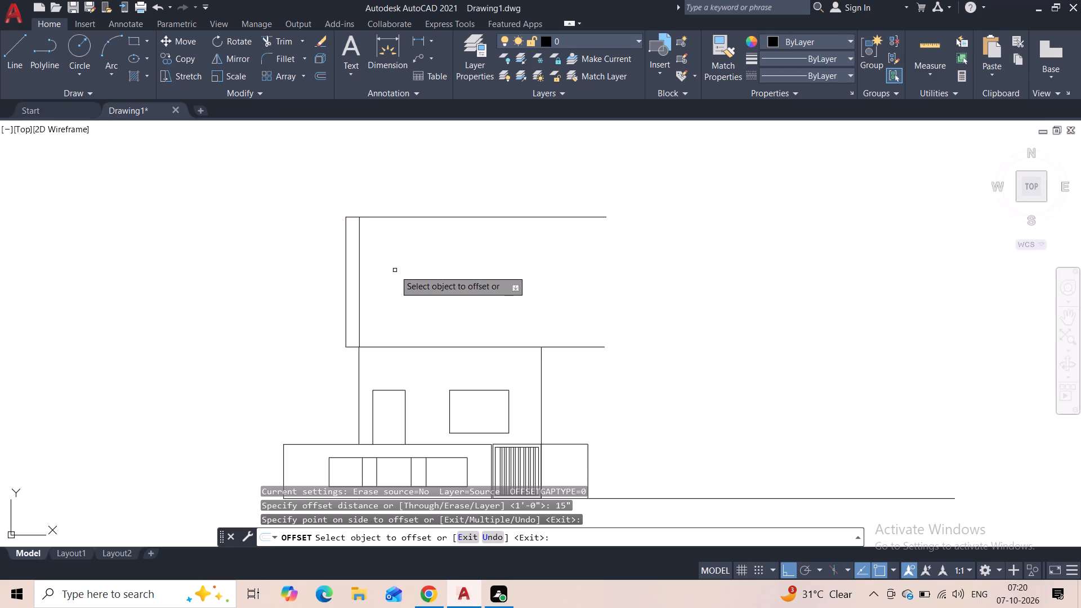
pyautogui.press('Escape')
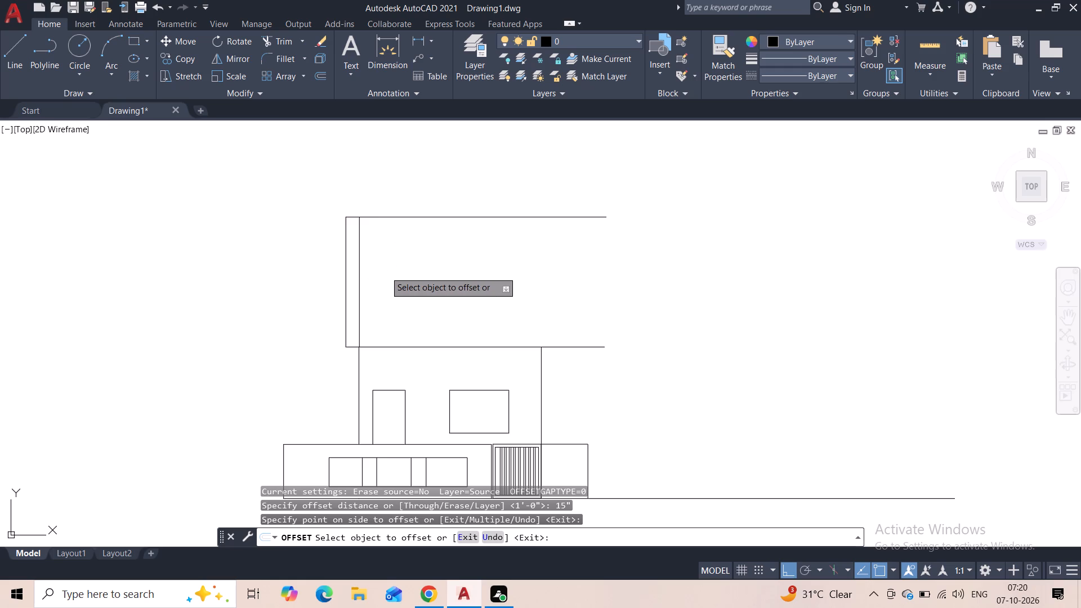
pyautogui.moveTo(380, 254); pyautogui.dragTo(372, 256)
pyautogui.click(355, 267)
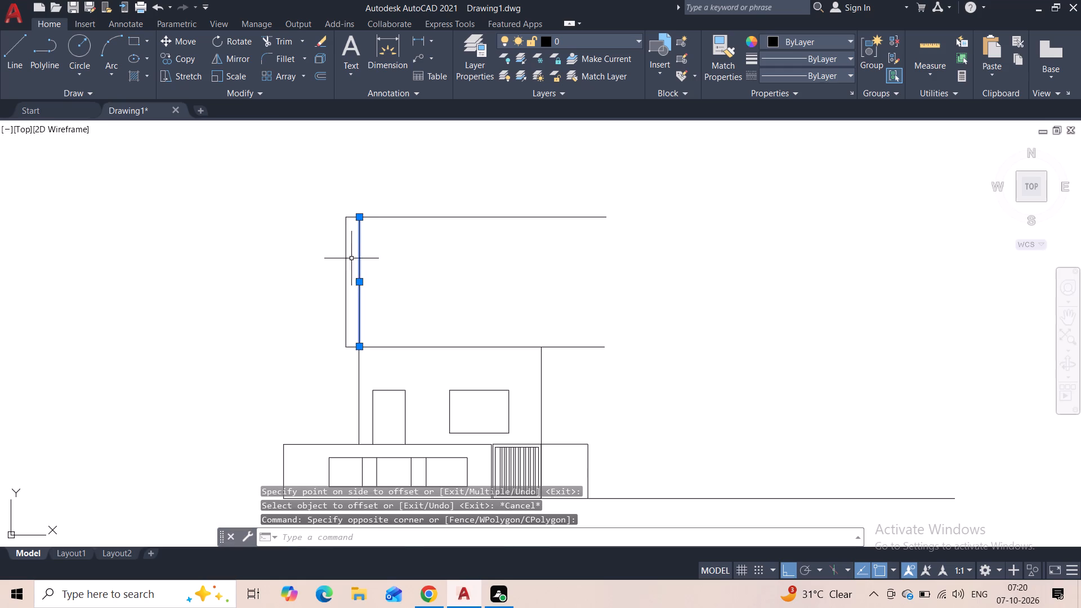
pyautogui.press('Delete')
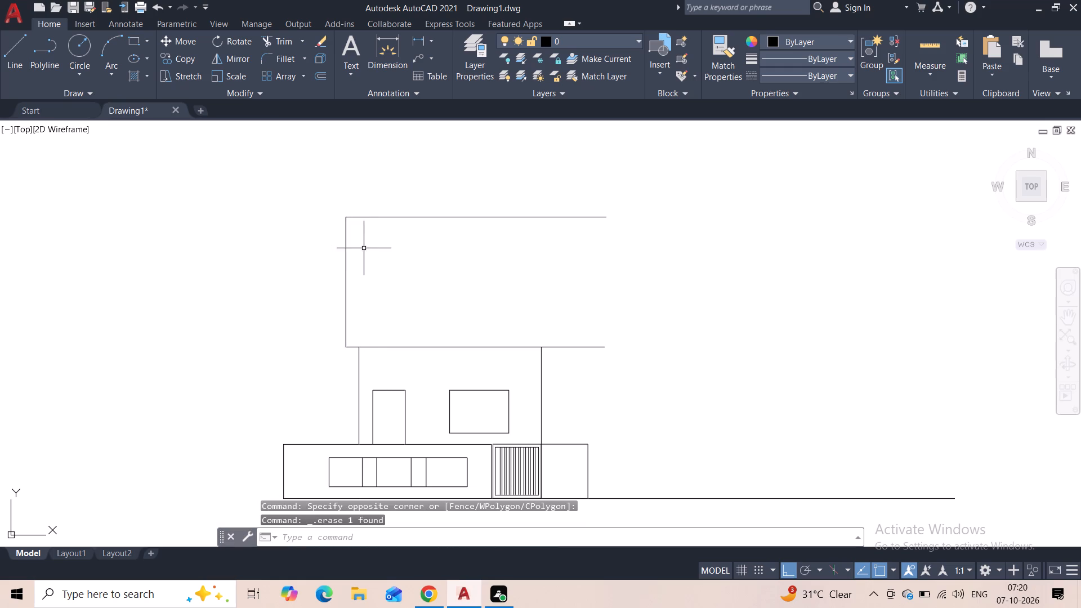
# Offset the upper storey's left, top and bottom lines 18" inward to form a frame band.
pyautogui.click(376, 206)
pyautogui.click(332, 272)
pyautogui.click(322, 71)
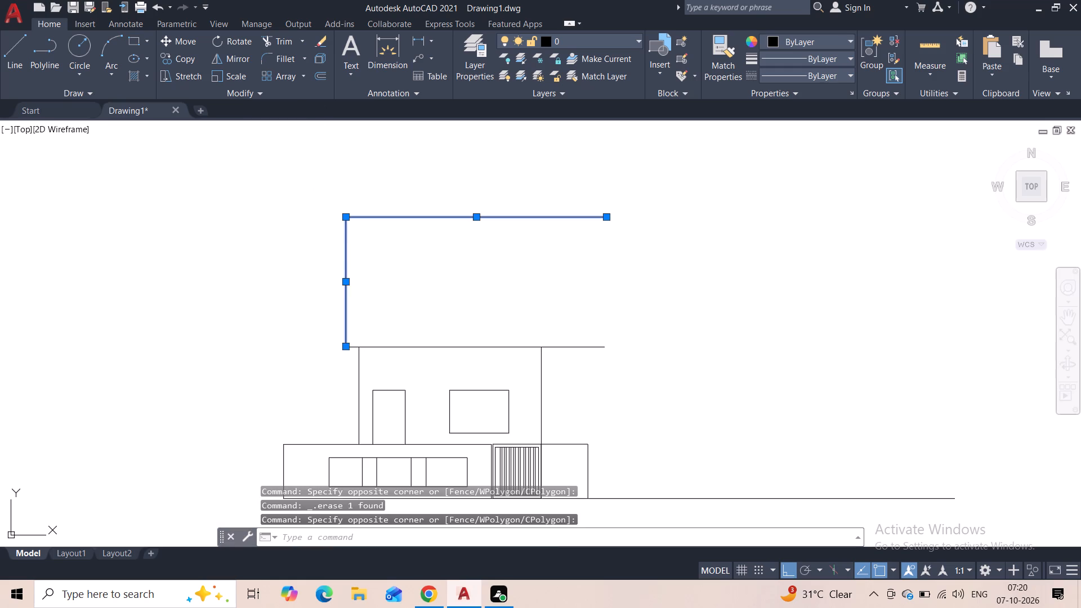
pyautogui.write('18"')
pyautogui.press('Return')
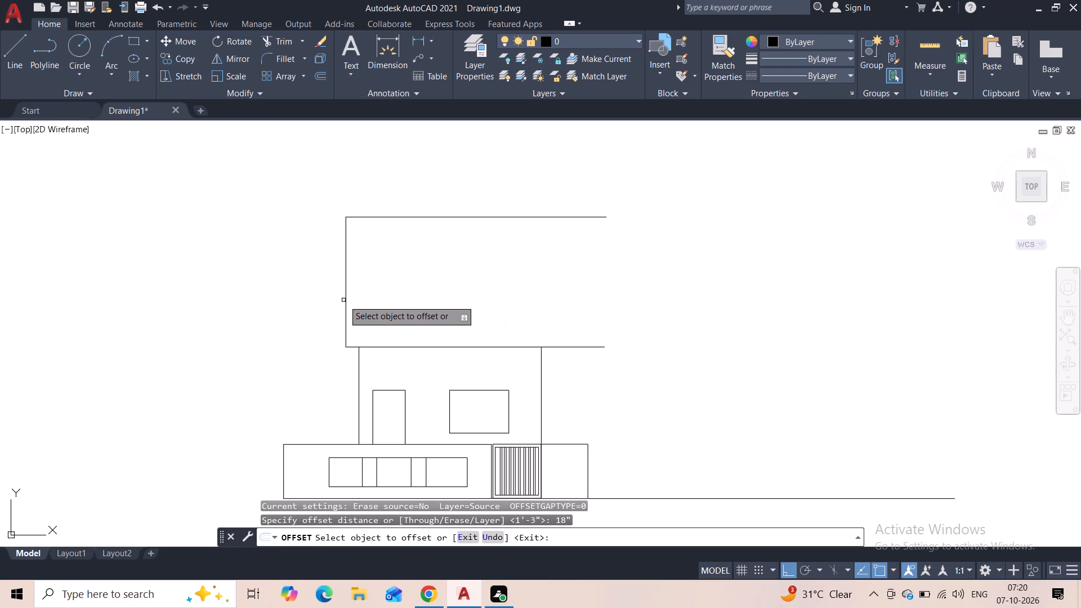
pyautogui.click(343, 300)
pyautogui.click(347, 294)
pyautogui.click(363, 292)
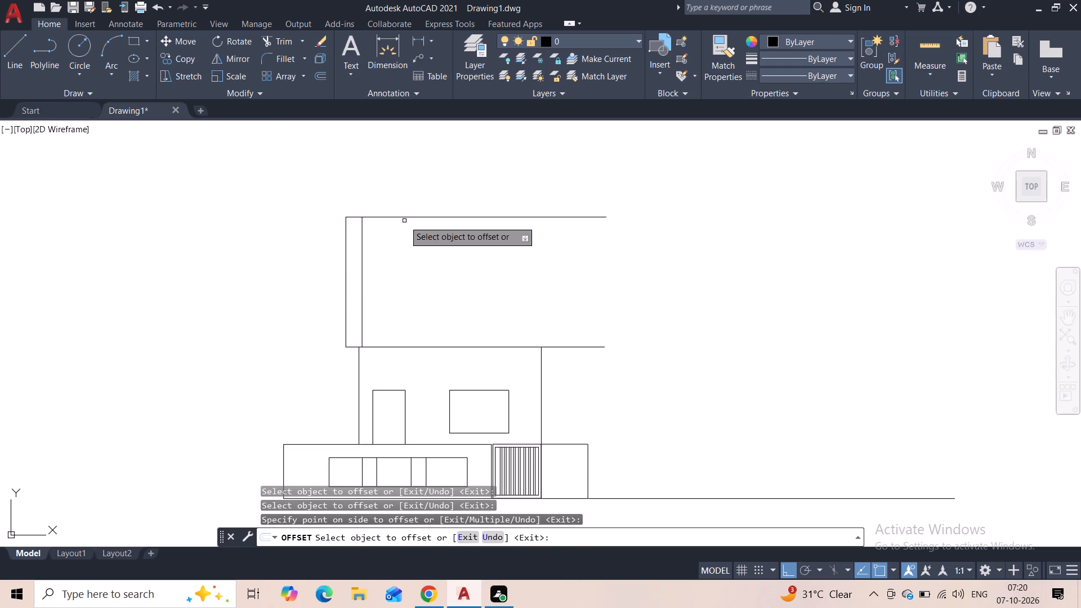
pyautogui.click(405, 217)
pyautogui.click(405, 260)
pyautogui.click(381, 346)
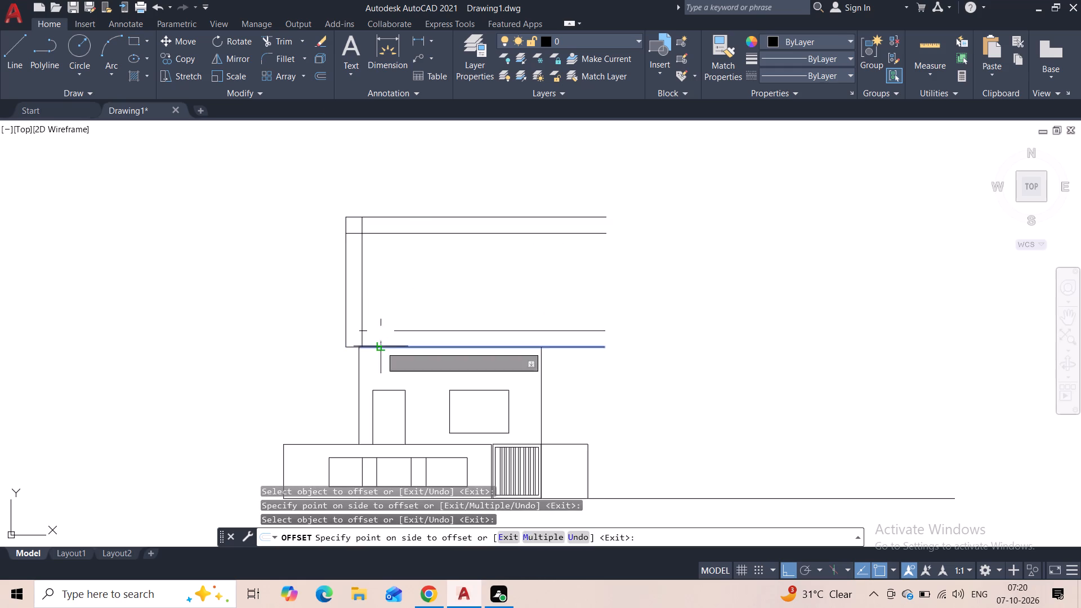
pyautogui.click(390, 294)
pyautogui.press('Escape')
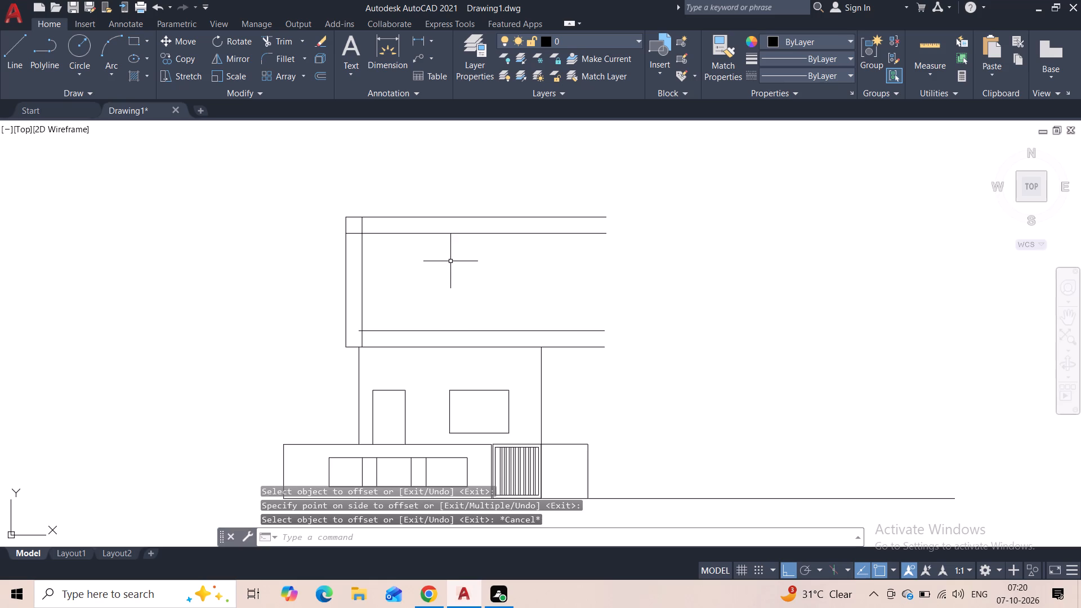
# Measure the vertical clear distance between the upper storey's inner top and bottom offset lines, without placing the dimension.
pyautogui.moveTo(448, 285); pyautogui.dragTo(435, 244, button='middle')
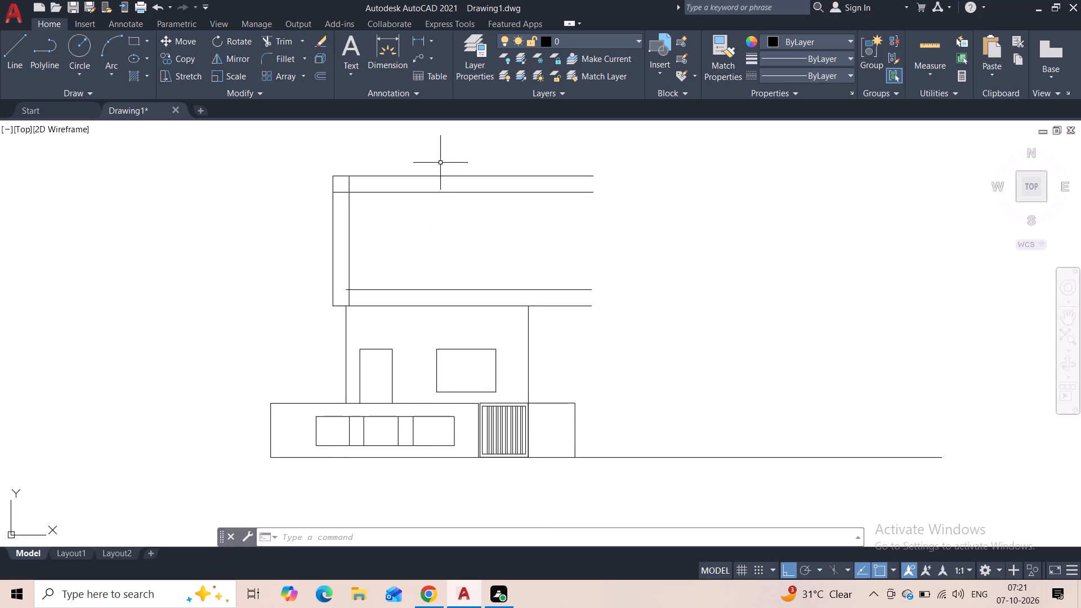
pyautogui.click(416, 42)
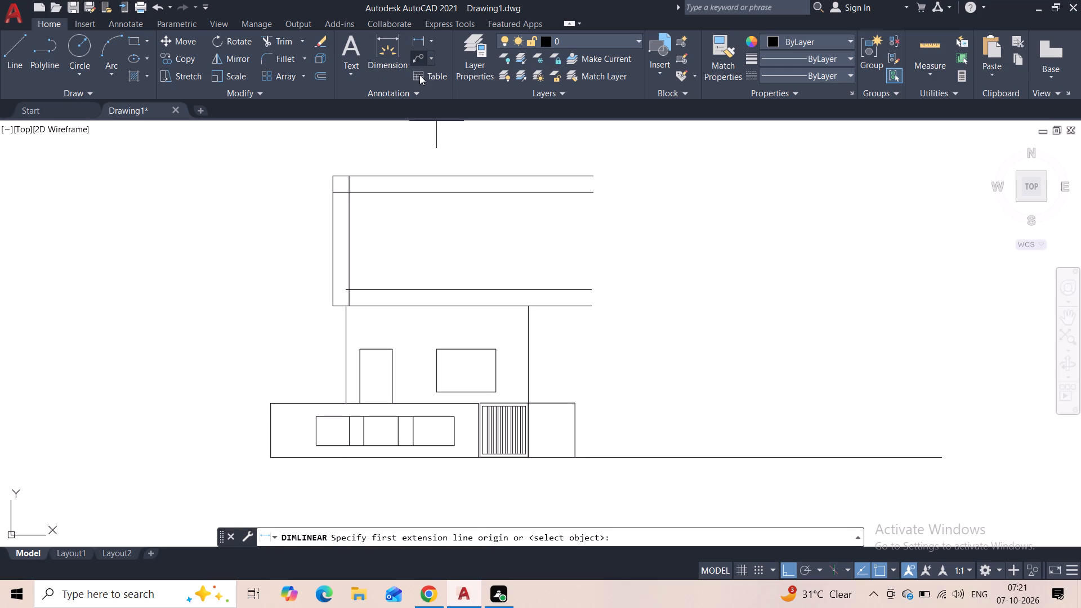
pyautogui.click(419, 193)
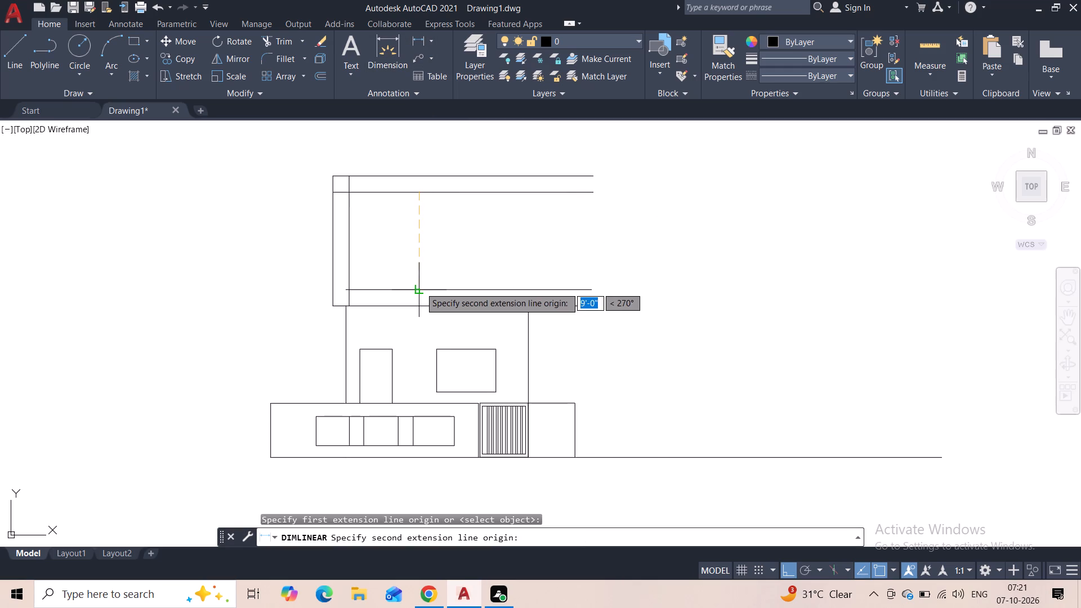
pyautogui.click(417, 289)
pyautogui.scroll(6, 433, 242)
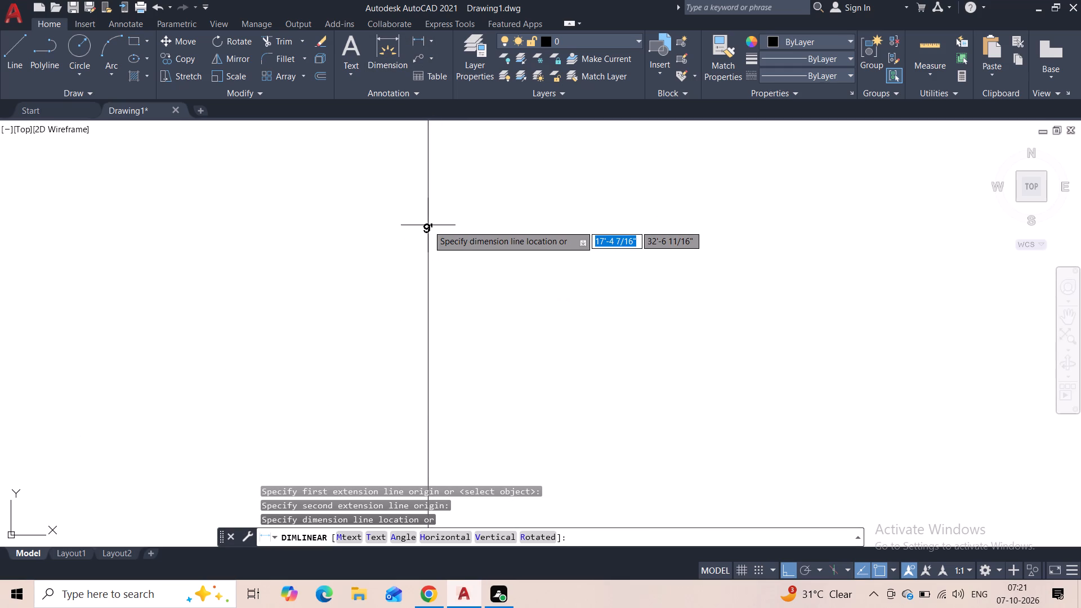
pyautogui.scroll(2, 428, 225)
pyautogui.scroll(-10, 428, 225)
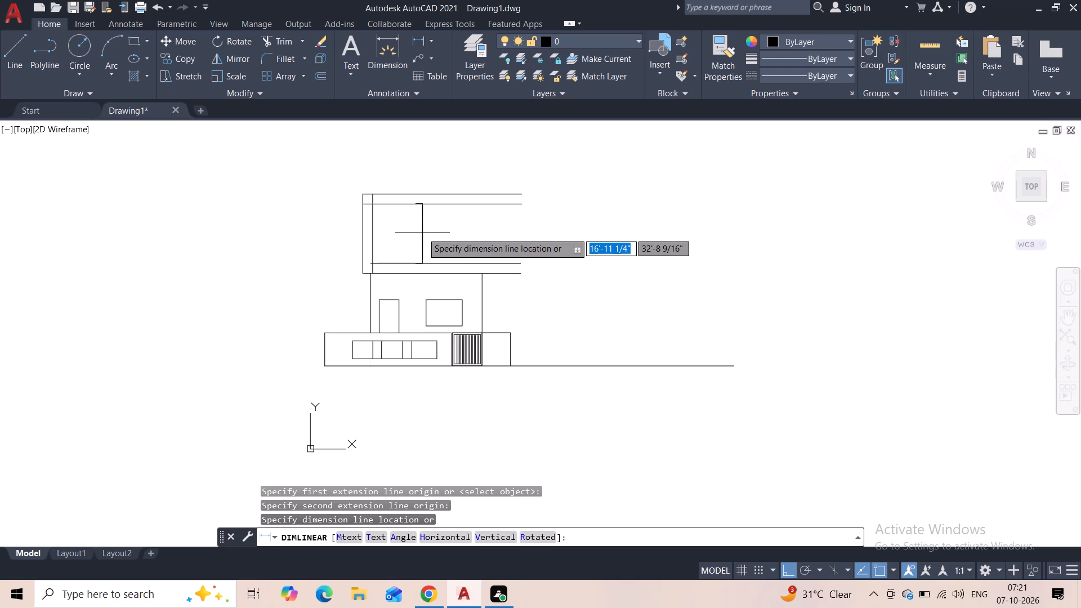
pyautogui.press('Escape')
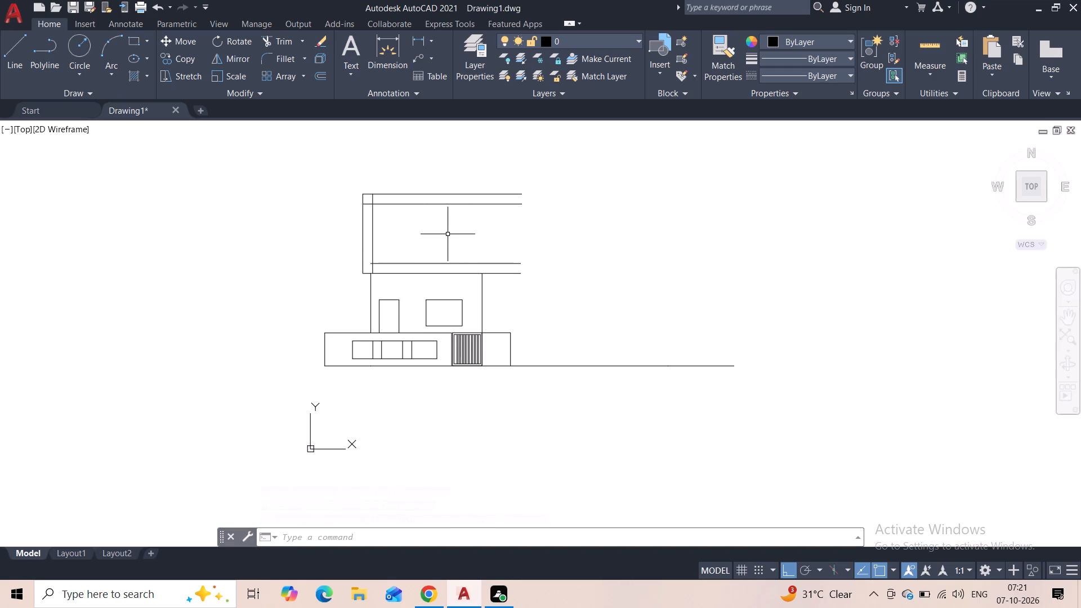
# Offset the upper storey's bottom horizontal line 12" downward, across the wall above the door and window.
pyautogui.scroll(1, 452, 237)
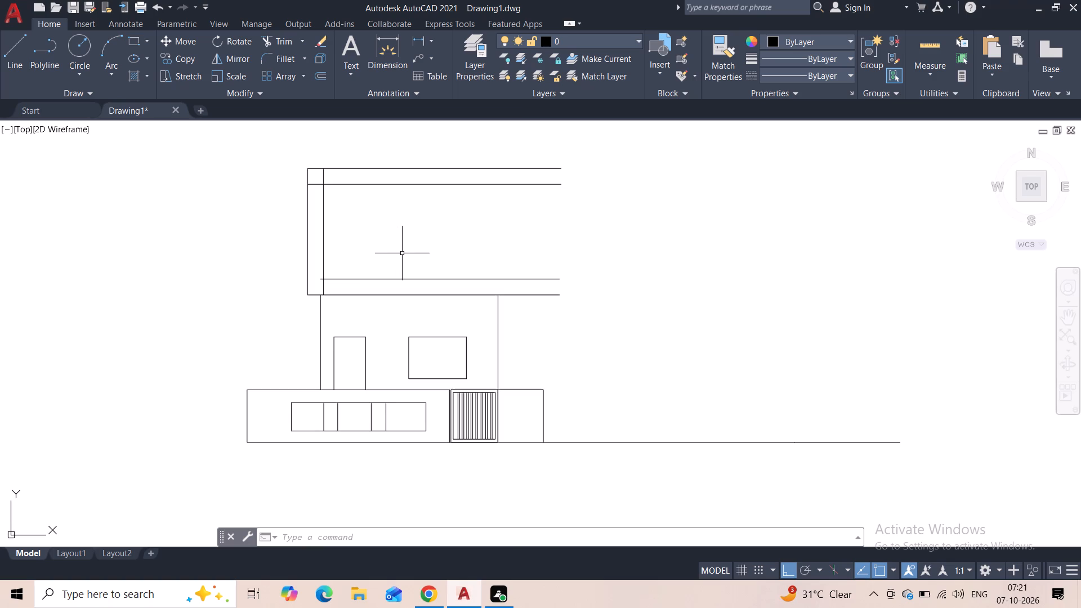
pyautogui.scroll(1, 402, 253)
pyautogui.click(313, 320)
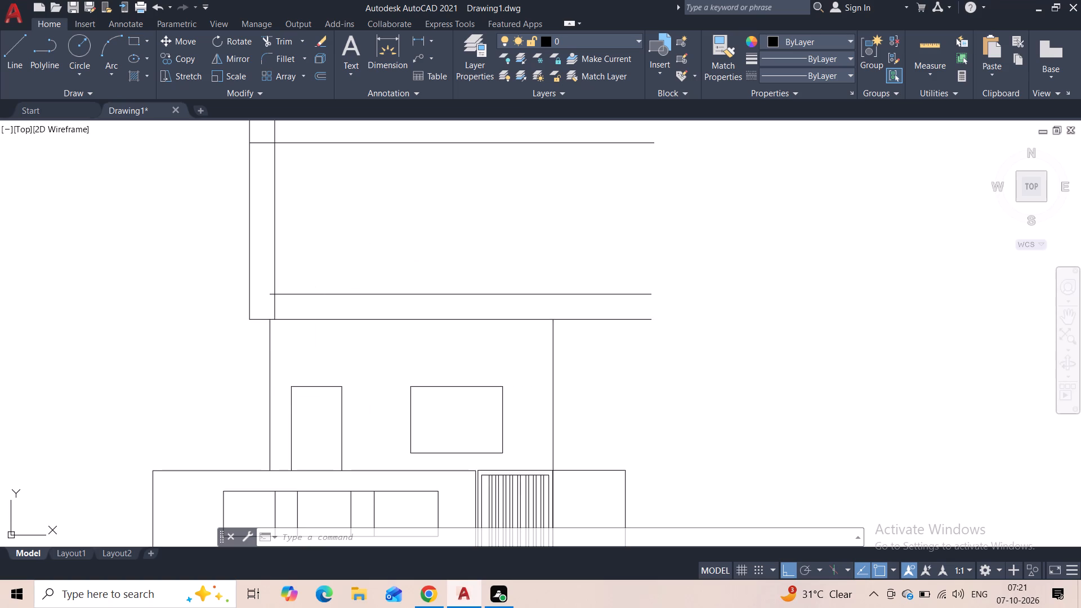
pyautogui.click(323, 81)
pyautogui.write('12')
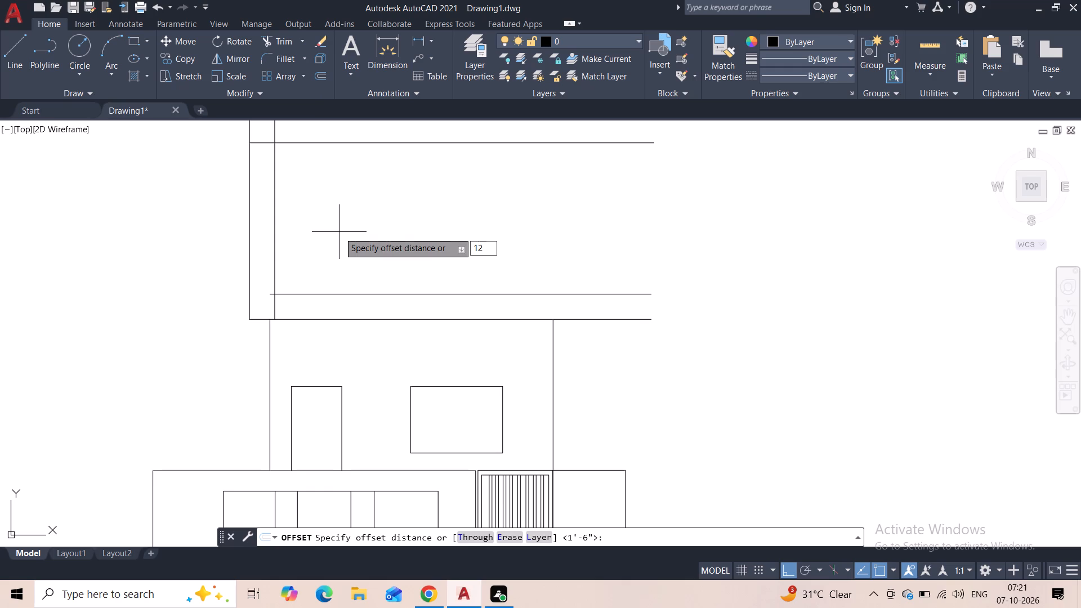
pyautogui.hotkey('shift', '"')
pyautogui.press('Return')
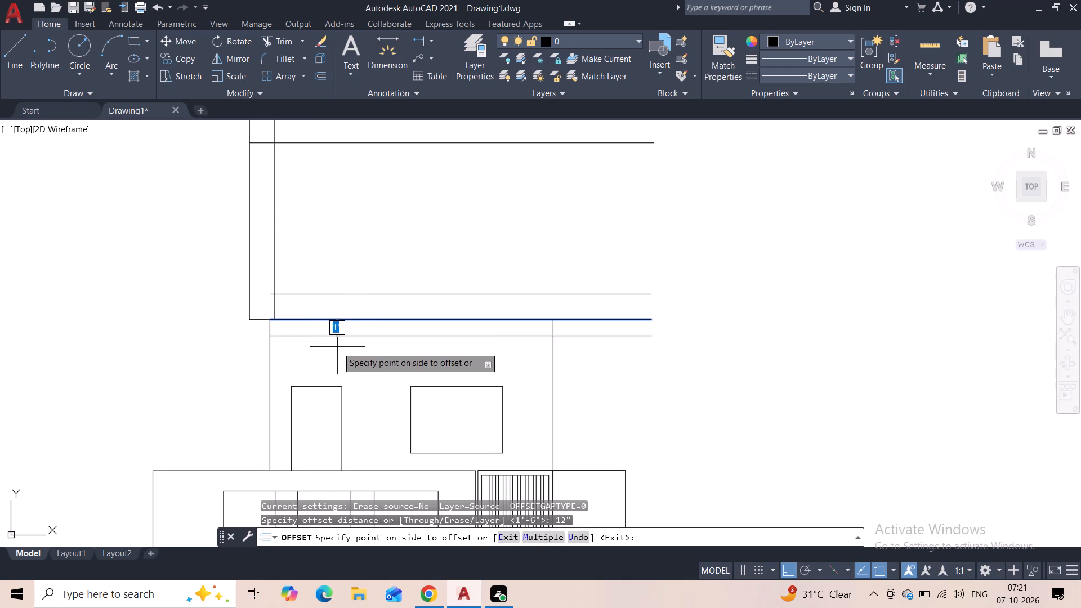
pyautogui.click(337, 347)
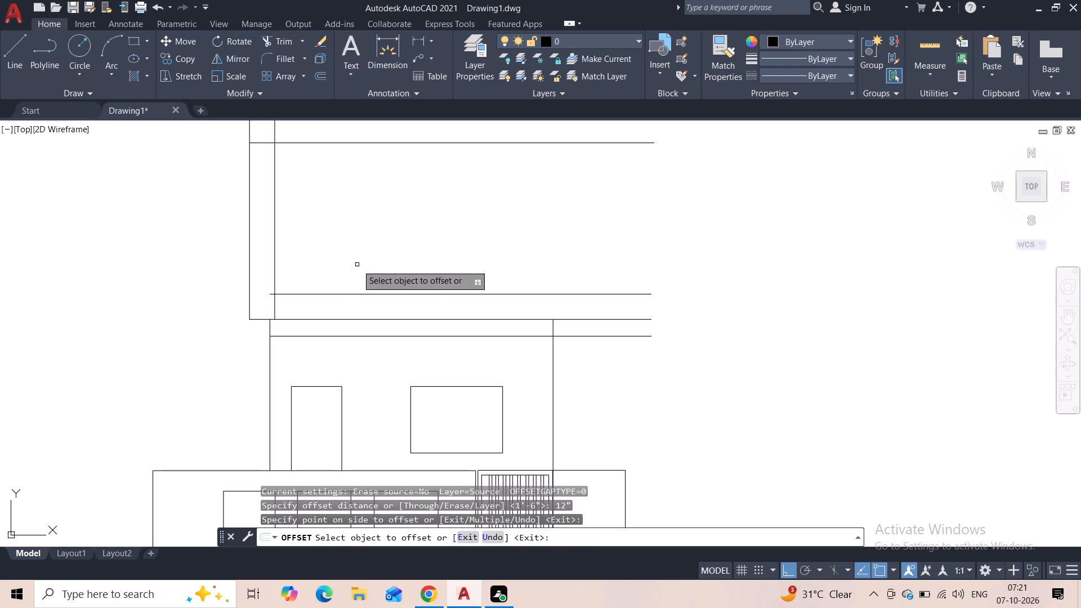
pyautogui.press('Escape')
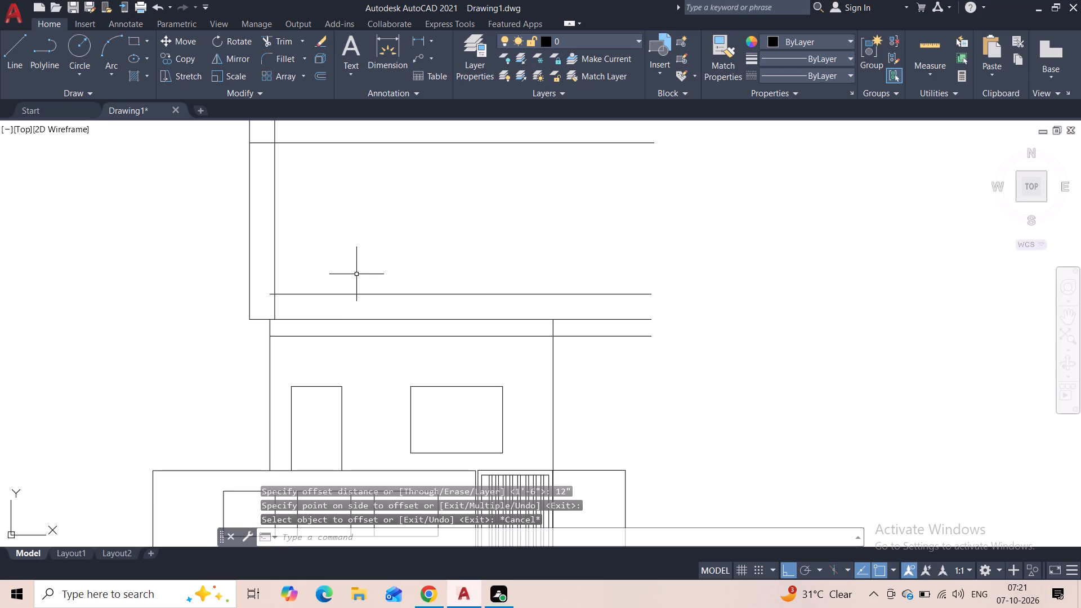
# Offset the new line below the upper storey's bottom edge 18" upward, into the bottom frame band.
pyautogui.click(337, 338)
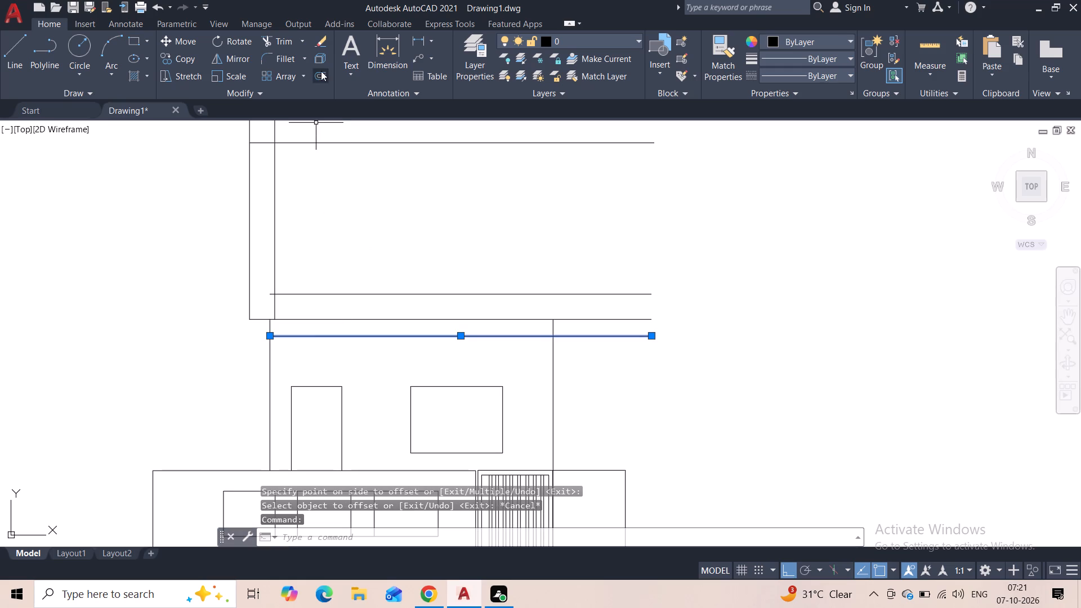
pyautogui.click(321, 71)
pyautogui.press('1')
pyautogui.press('8')
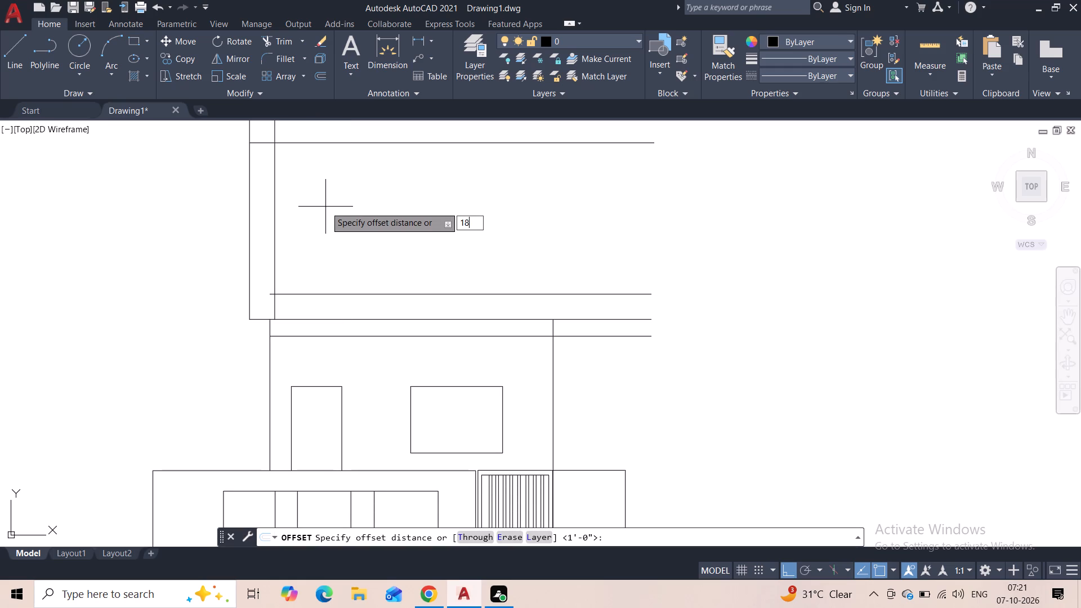
pyautogui.hotkey('shift', '"')
pyautogui.press('Return')
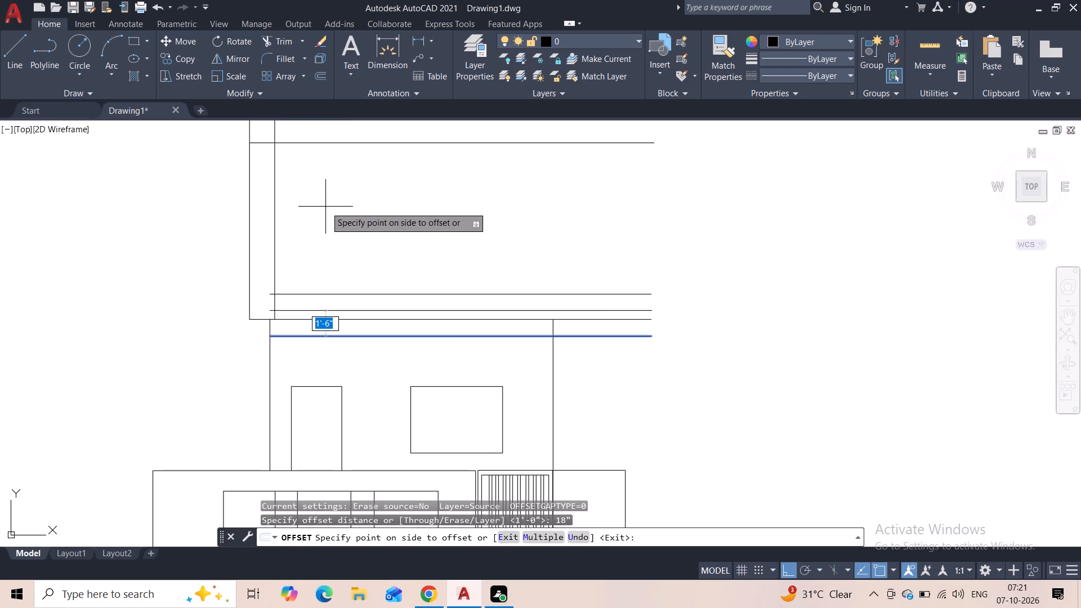
pyautogui.click(338, 309)
pyautogui.press('Escape')
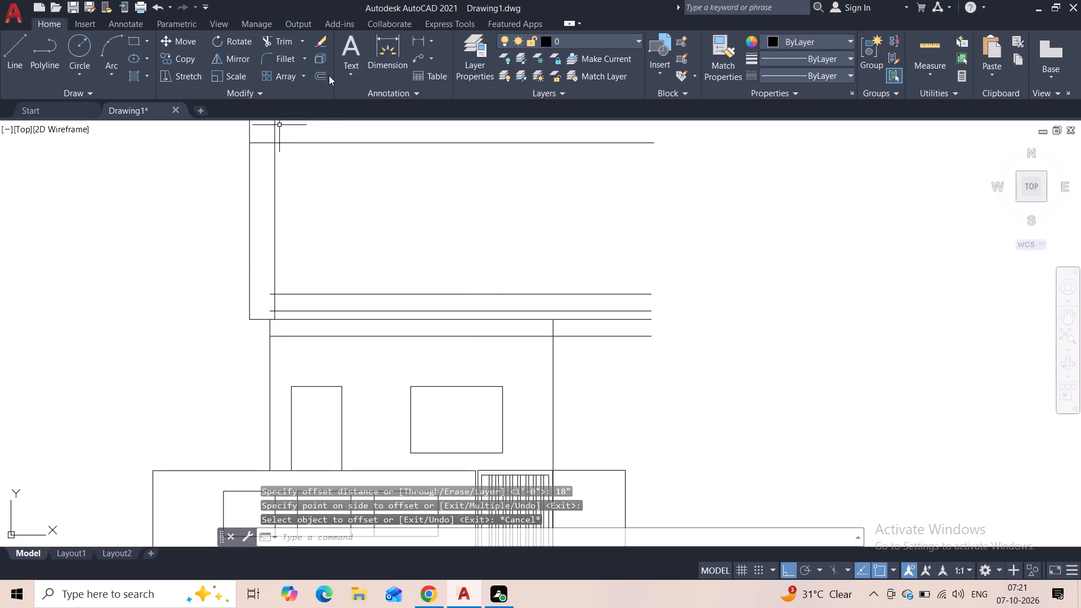
# Measure the horizontal width of the upper storey's left frame band, without placing the dimension.
pyautogui.click(420, 35)
pyautogui.click(249, 180)
pyautogui.click(275, 182)
pyautogui.scroll(2, 262, 179)
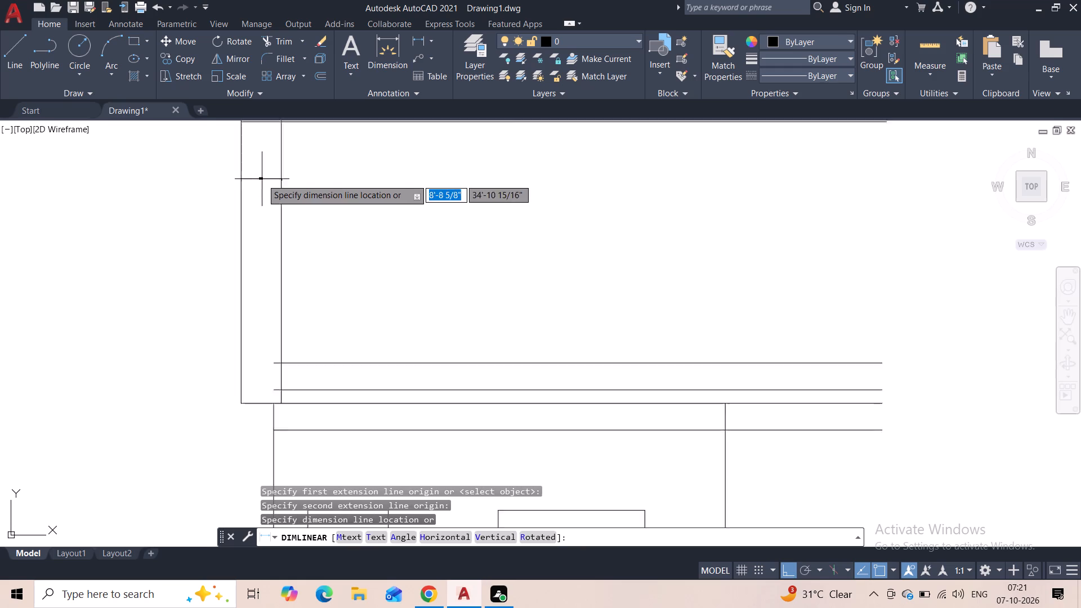
pyautogui.scroll(3, 262, 179)
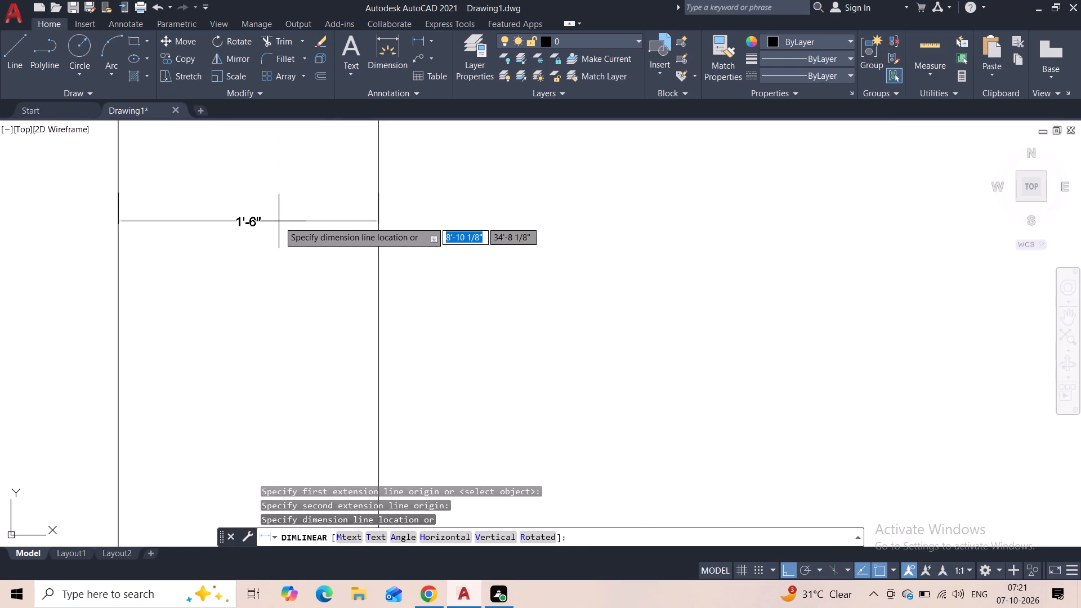
pyautogui.press('Escape')
# Delete the upper storey's original bottom line where it runs across the top of the wall below.
pyautogui.scroll(-4, 277, 221)
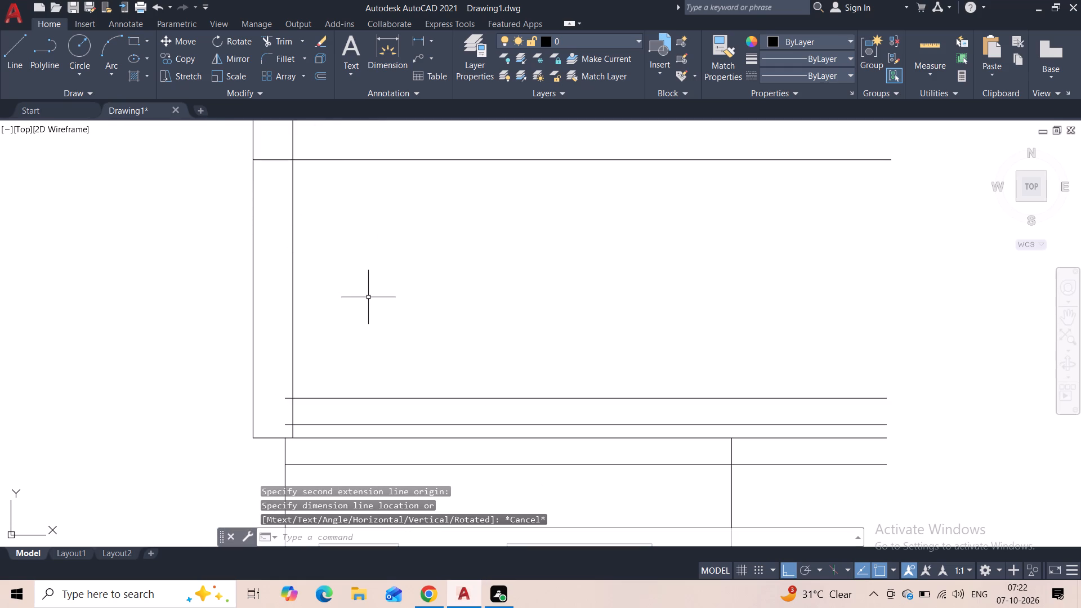
pyautogui.click(363, 439)
pyautogui.press('Delete')
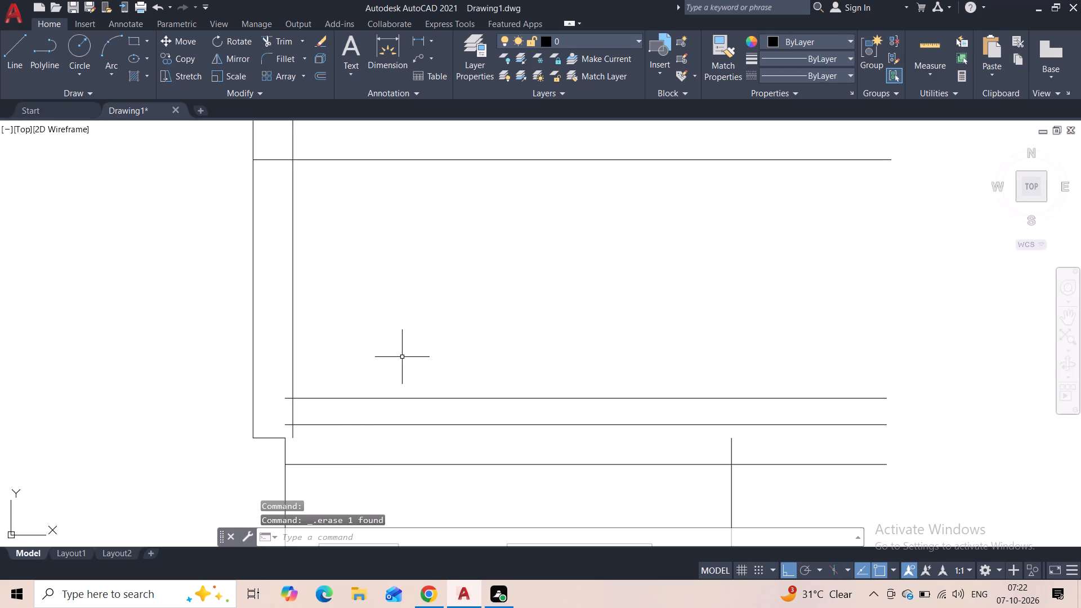
# Measure the vertical gap between the lowest offset line and the line directly above it, without placing the dimension.
pyautogui.scroll(-1, 402, 357)
pyautogui.moveTo(402, 357); pyautogui.dragTo(387, 293, button='middle')
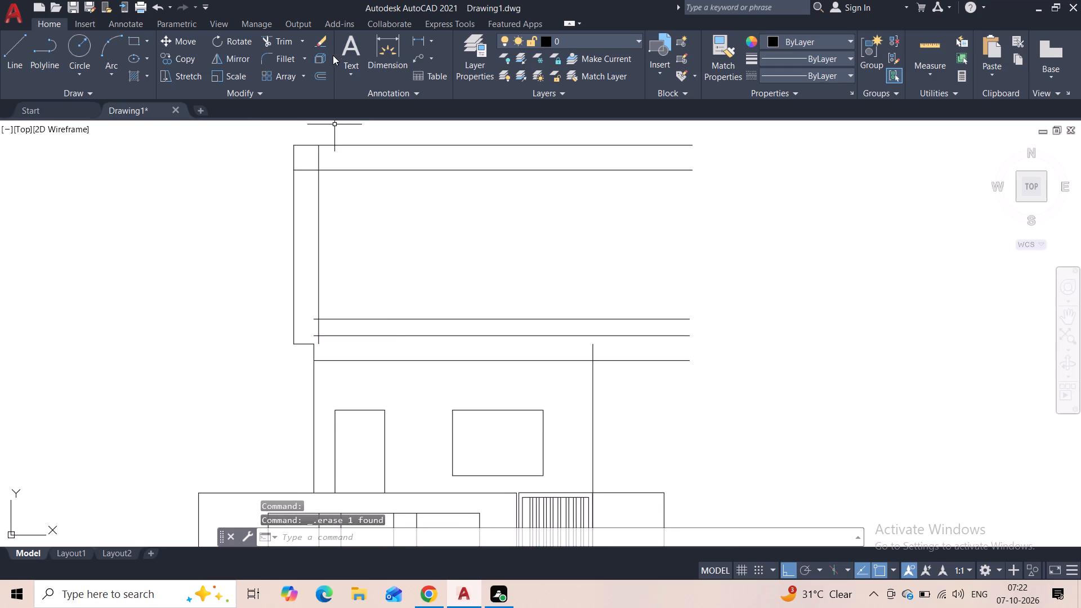
pyautogui.click(413, 43)
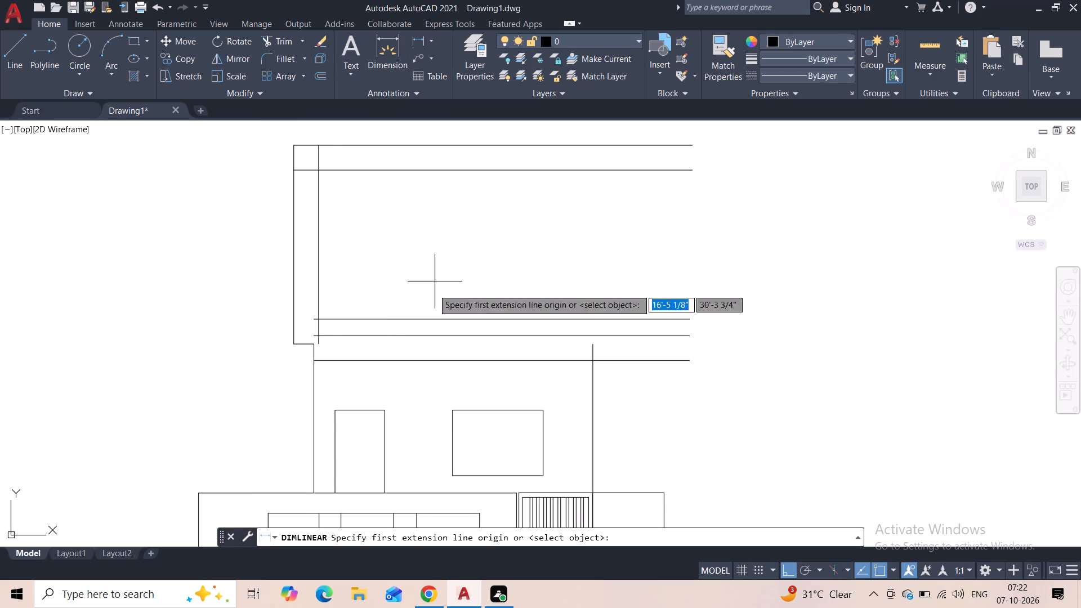
pyautogui.click(422, 361)
pyautogui.click(422, 338)
pyautogui.scroll(3, 422, 341)
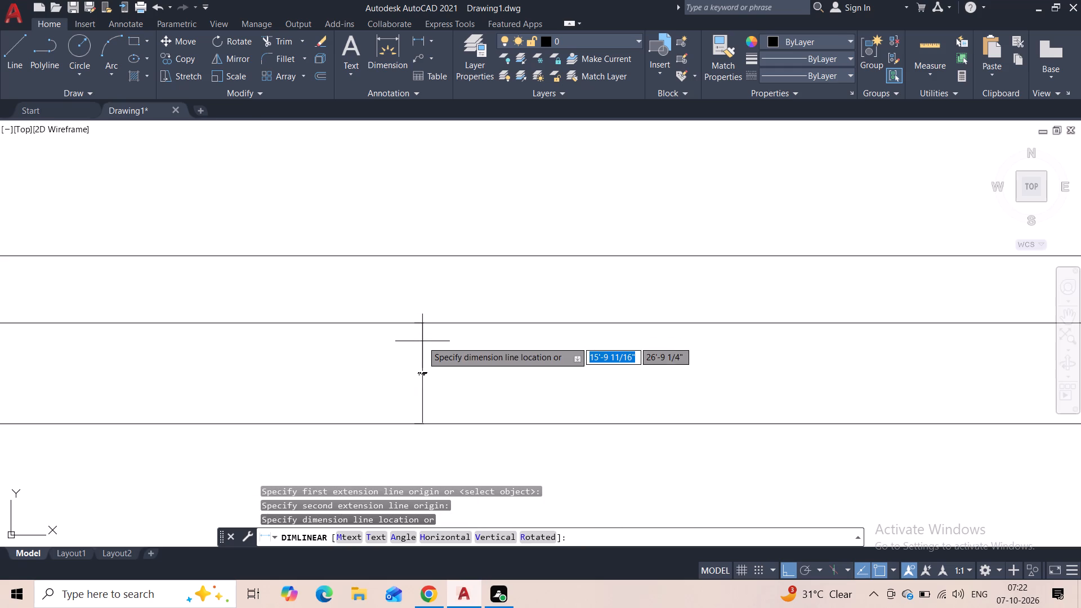
pyautogui.scroll(2, 422, 342)
pyautogui.scroll(-7, 422, 344)
pyautogui.scroll(2, 421, 344)
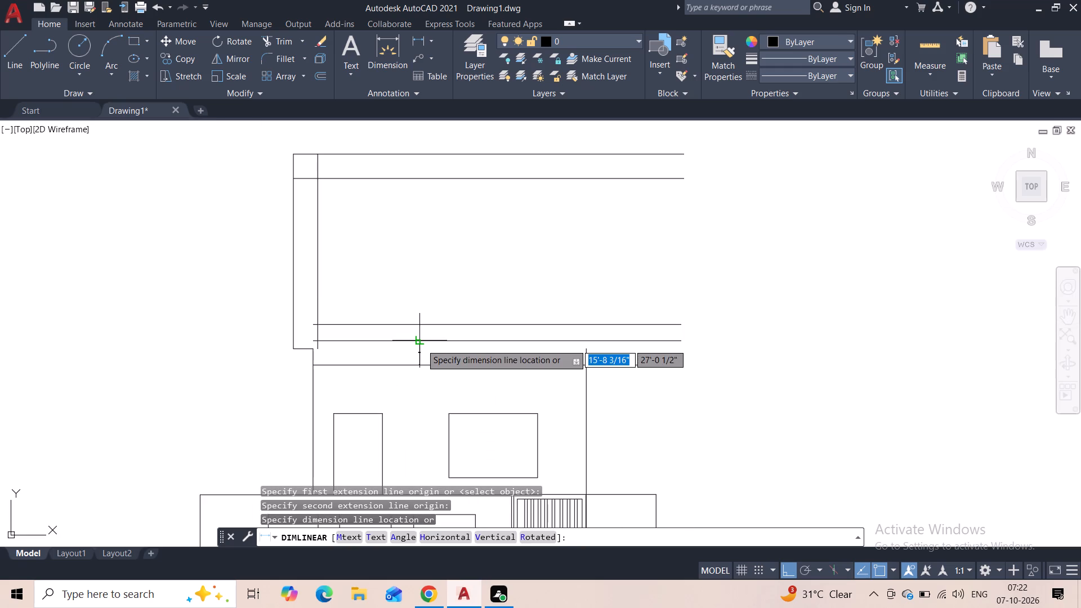
pyautogui.press('Escape')
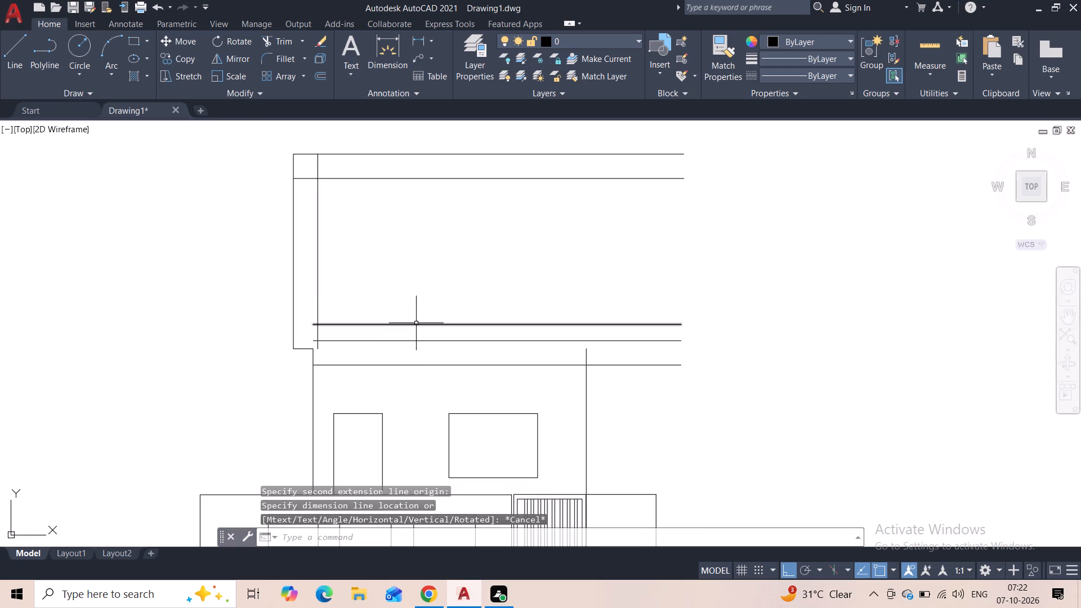
# Delete the higher of the two horizontal offset lines near the upper storey's bottom.
pyautogui.click(416, 323)
pyautogui.press('Delete')
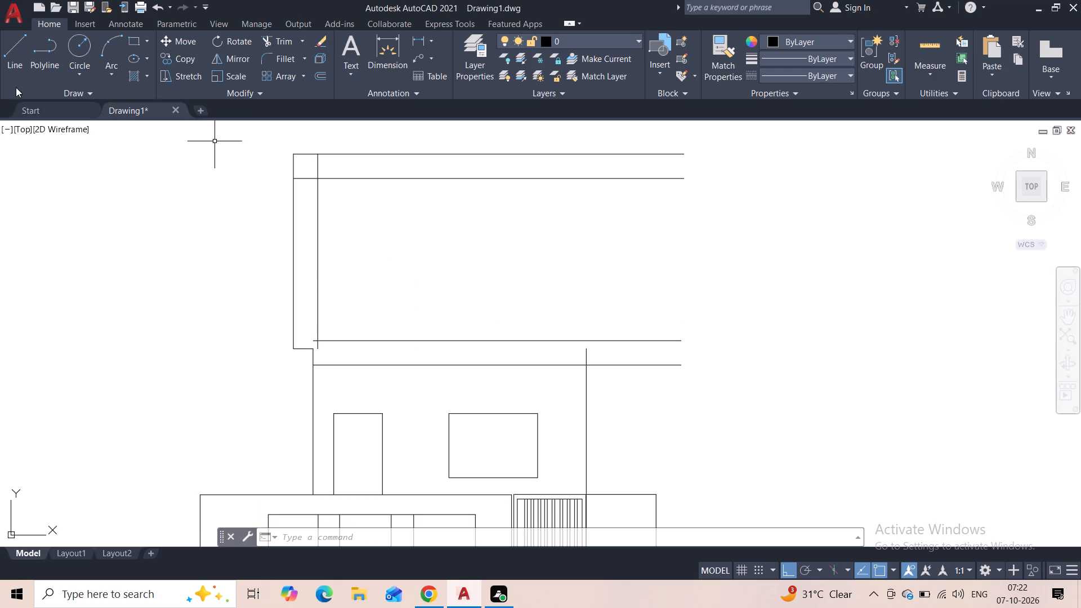
# Draw a line from the lowest offset line's left end out to the upper storey's outer left edge and up to its old bottom corner.
pyautogui.click(23, 64)
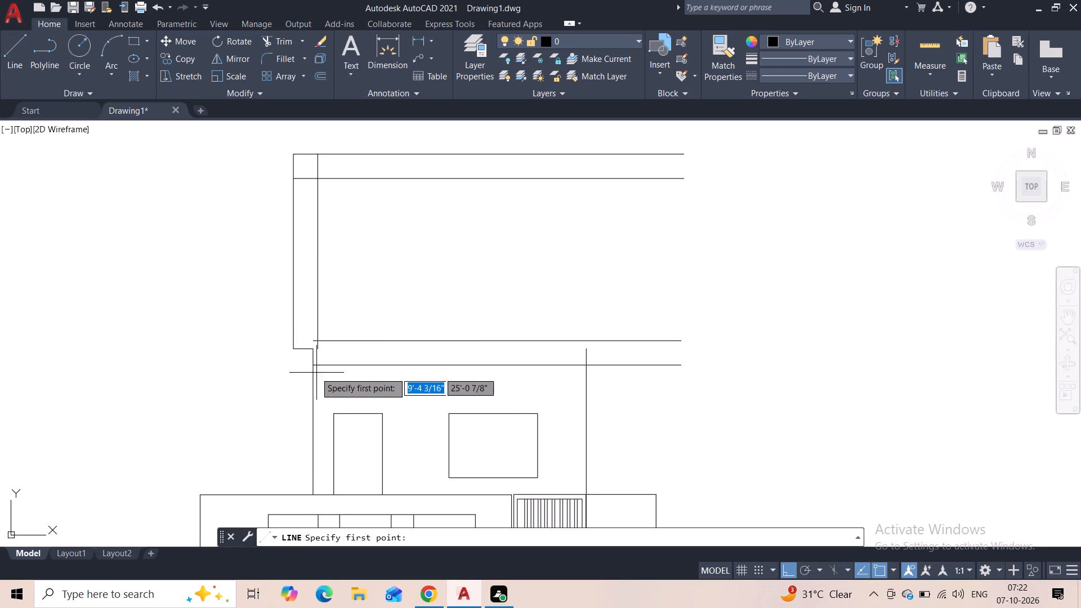
pyautogui.click(312, 366)
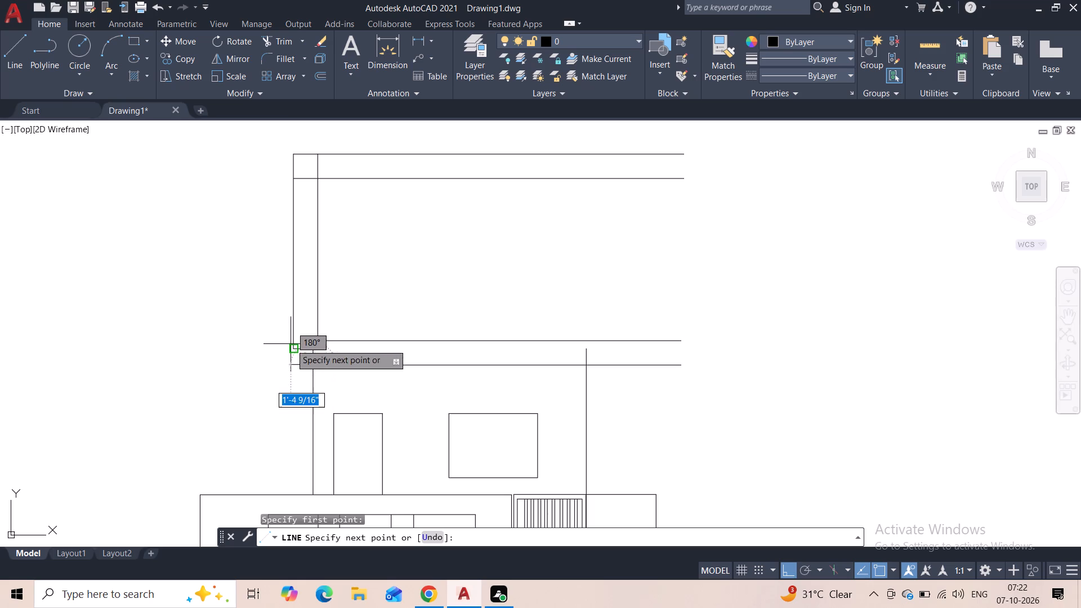
pyautogui.click(291, 364)
pyautogui.click(291, 352)
pyautogui.press('Escape')
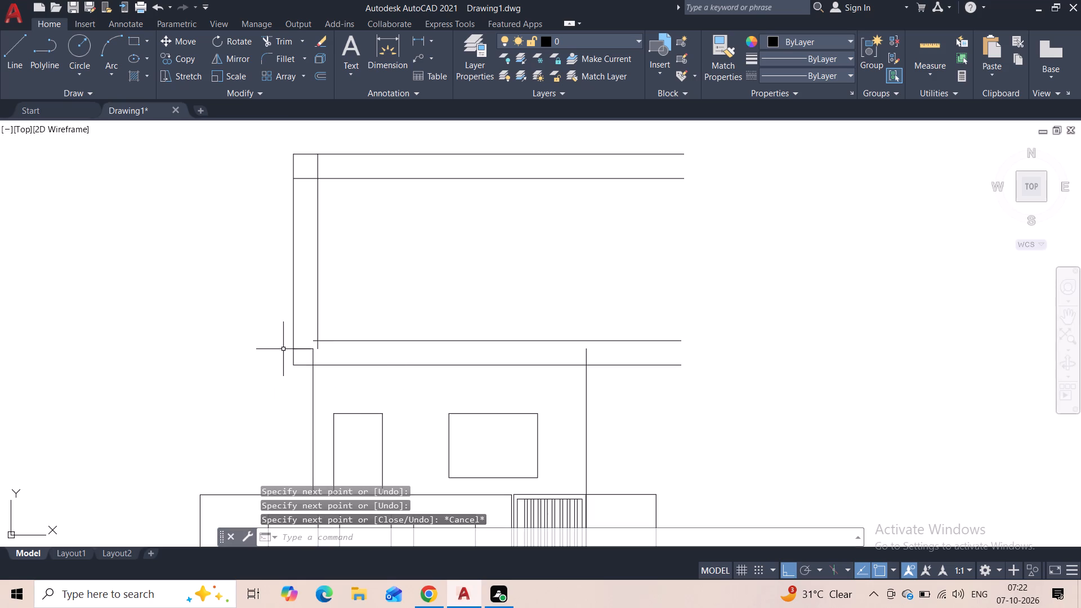
# Trim the old overhang line and the wall line's end inside the upper storey's bottom-left corner.
pyautogui.scroll(2, 320, 324)
pyautogui.click(273, 40)
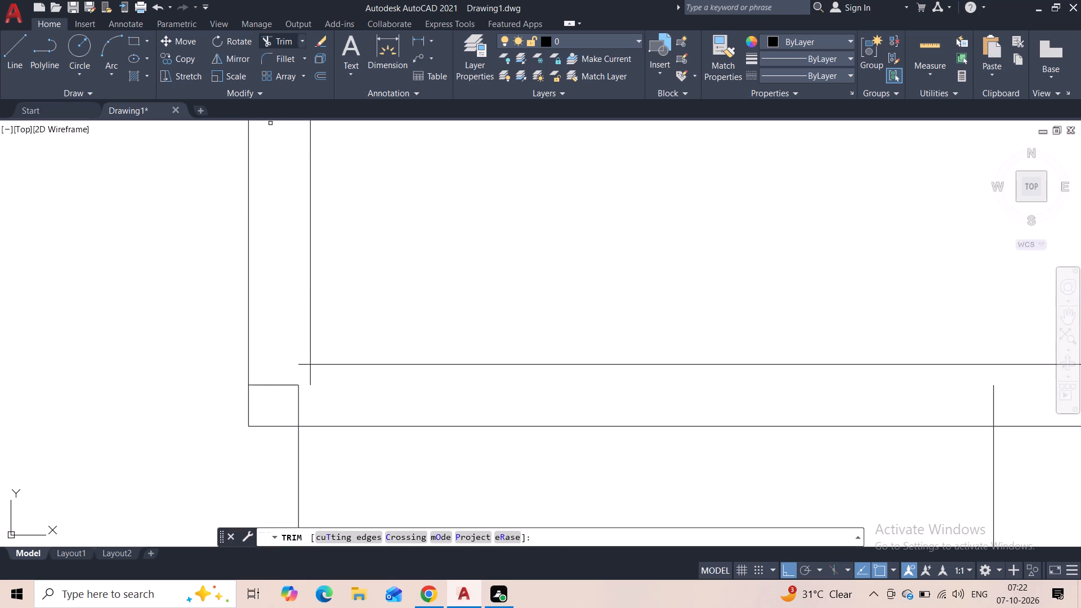
pyautogui.moveTo(279, 379); pyautogui.dragTo(310, 406)
pyautogui.press('Escape')
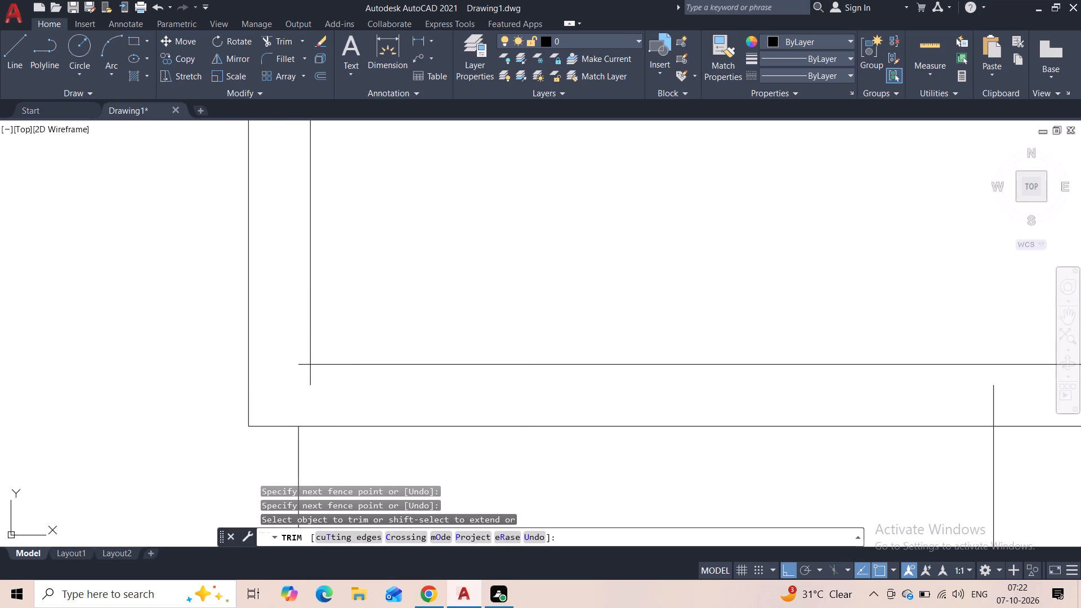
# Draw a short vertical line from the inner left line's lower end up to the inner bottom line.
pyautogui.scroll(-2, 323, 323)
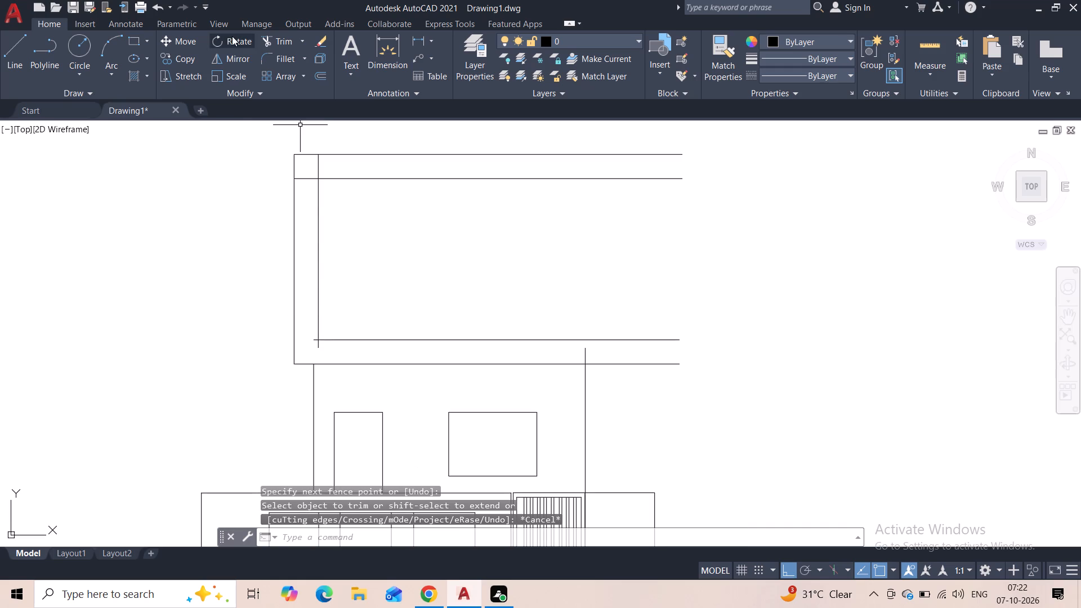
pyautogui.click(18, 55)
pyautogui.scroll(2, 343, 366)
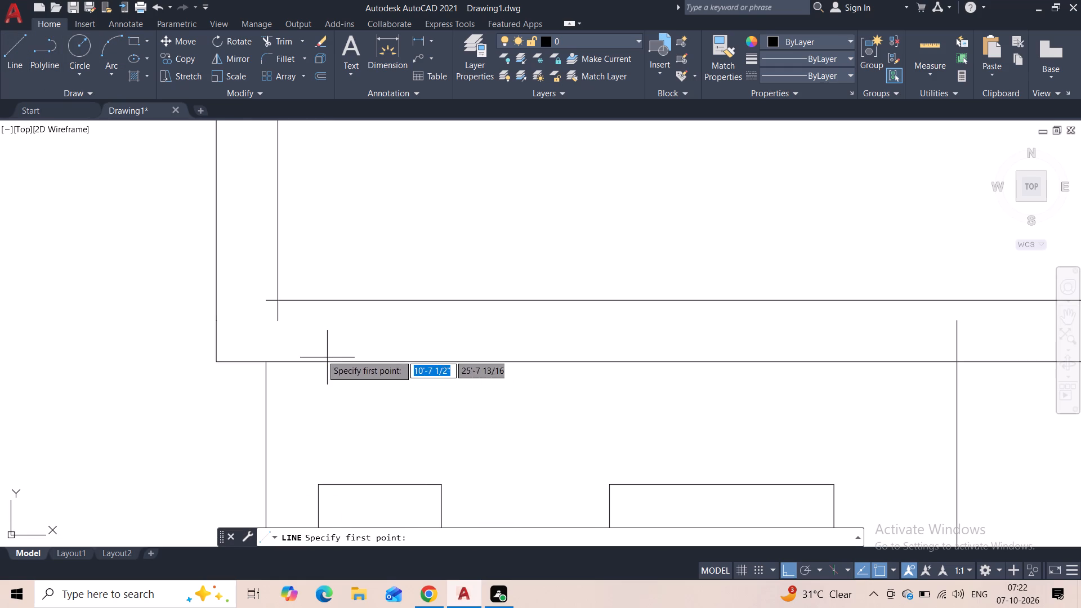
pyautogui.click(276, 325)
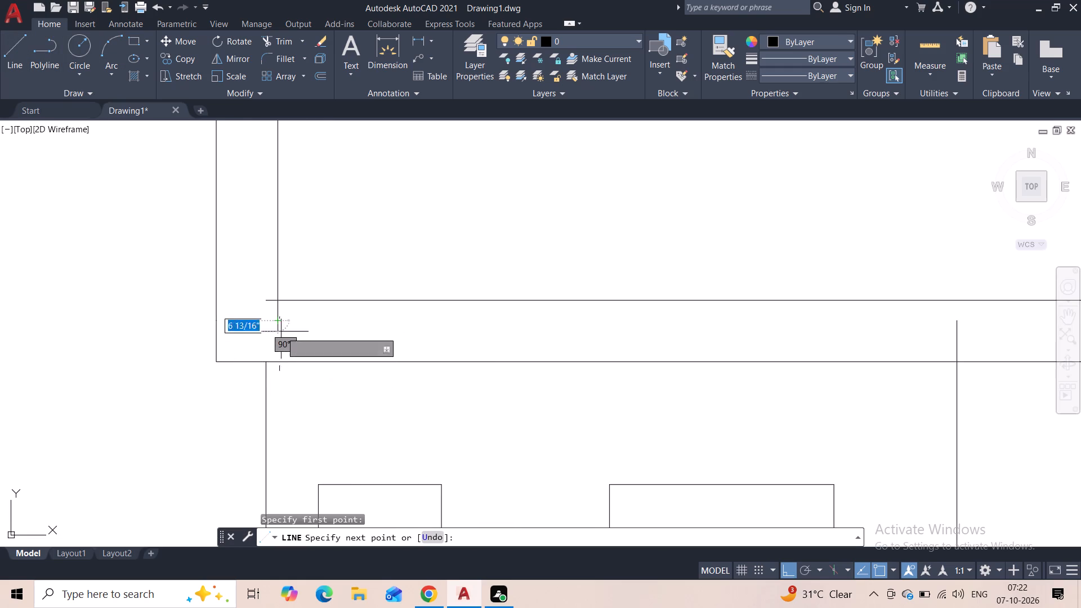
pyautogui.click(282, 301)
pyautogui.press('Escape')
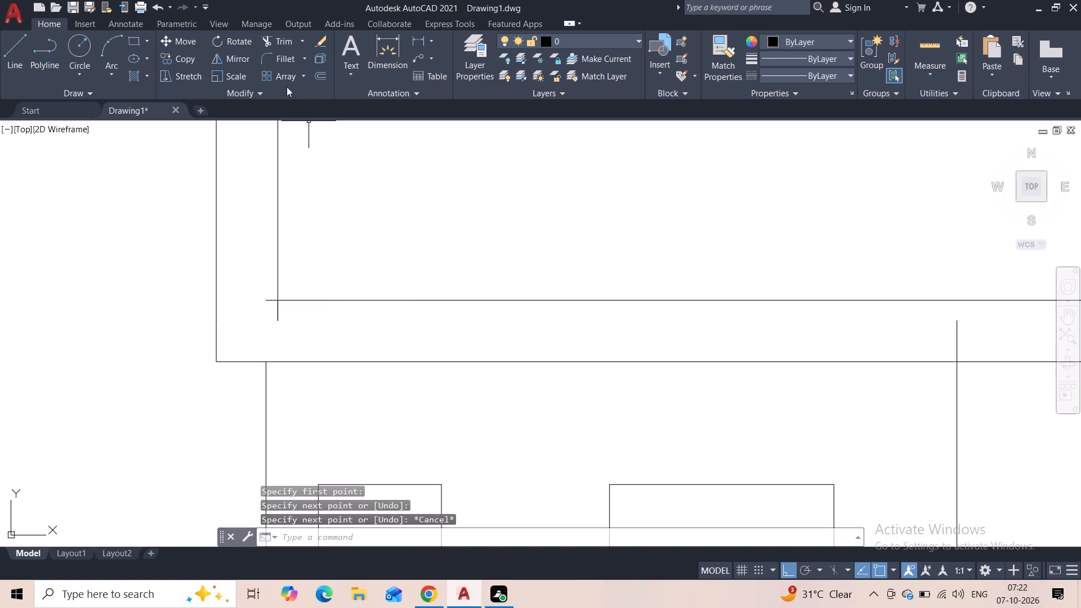
# Trim the overrunning line ends at the frame's inner bottom-left and top-left corners and the right wall line's end inside the bottom band.
pyautogui.click(269, 39)
pyautogui.moveTo(269, 291); pyautogui.dragTo(276, 318)
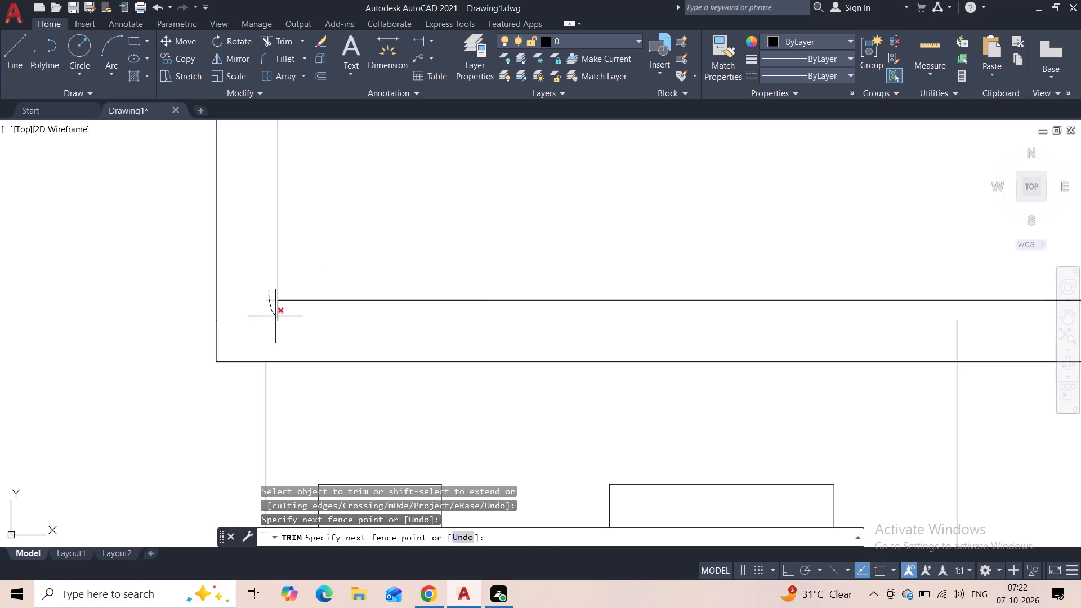
pyautogui.moveTo(276, 318); pyautogui.dragTo(295, 314)
pyautogui.scroll(-2, 346, 202)
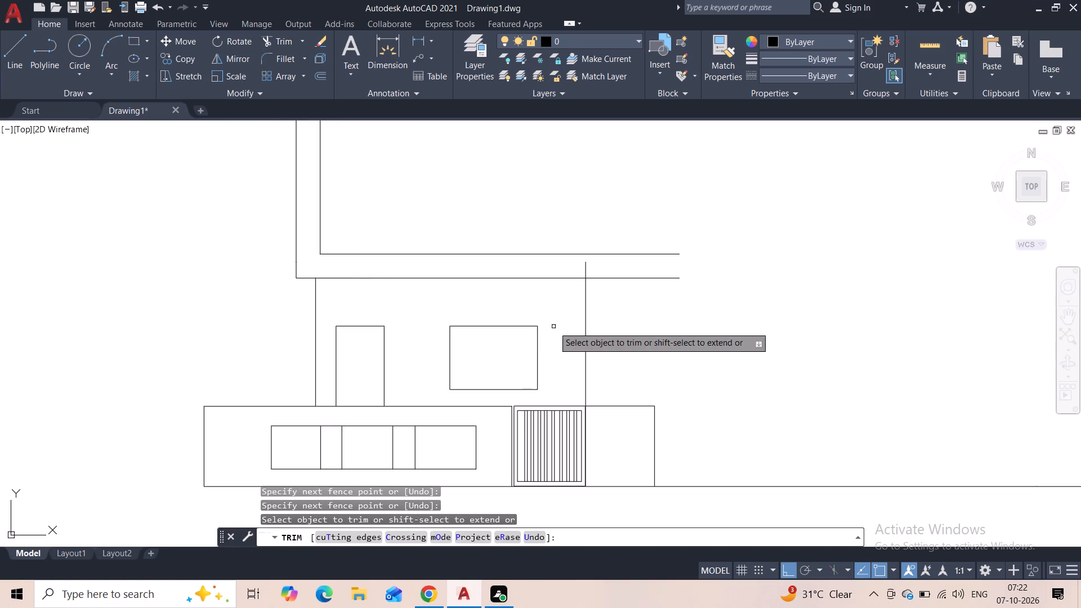
pyautogui.moveTo(589, 265); pyautogui.dragTo(574, 267)
pyautogui.scroll(-1, 565, 220)
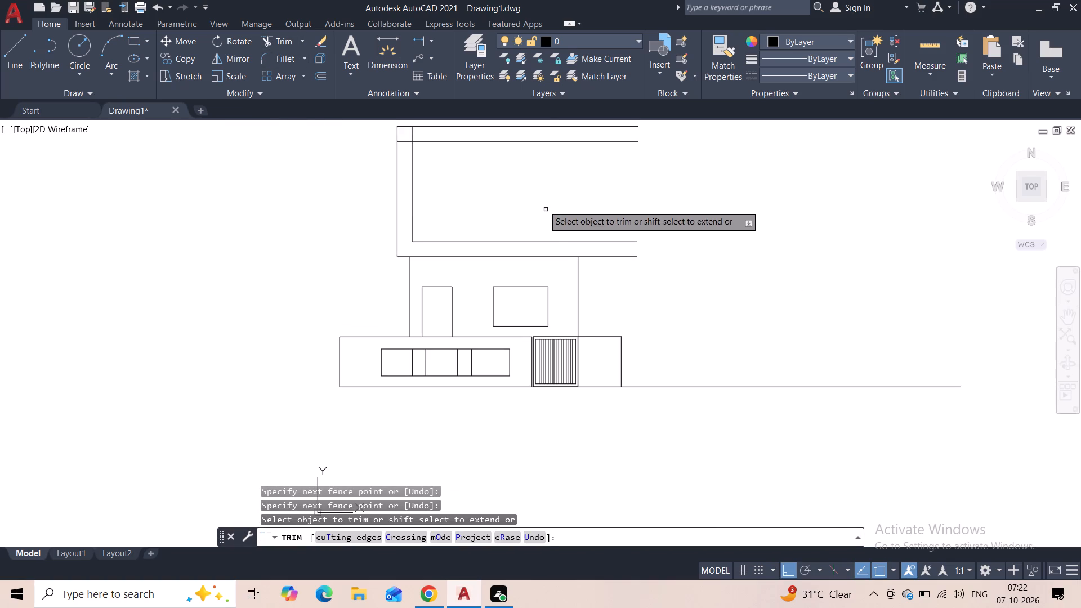
pyautogui.moveTo(535, 198); pyautogui.dragTo(509, 347, button='middle')
pyautogui.scroll(2, 390, 297)
pyautogui.moveTo(380, 251); pyautogui.dragTo(354, 300)
pyautogui.scroll(-2, 491, 359)
pyautogui.moveTo(506, 368); pyautogui.dragTo(393, 264, button='middle')
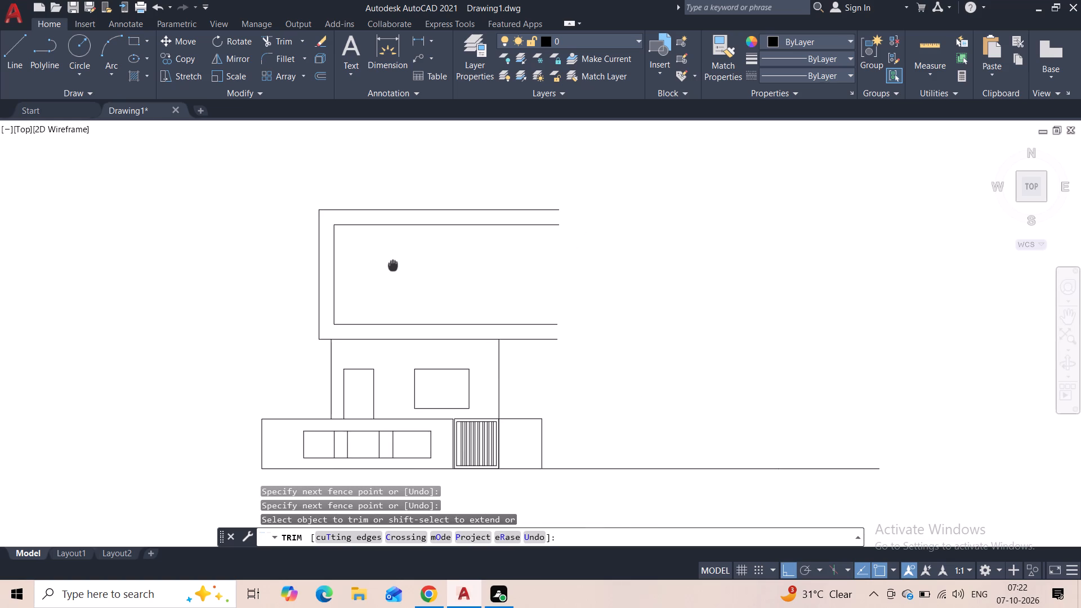
pyautogui.moveTo(393, 264); pyautogui.dragTo(393, 263, button='middle')
pyautogui.press('Escape')
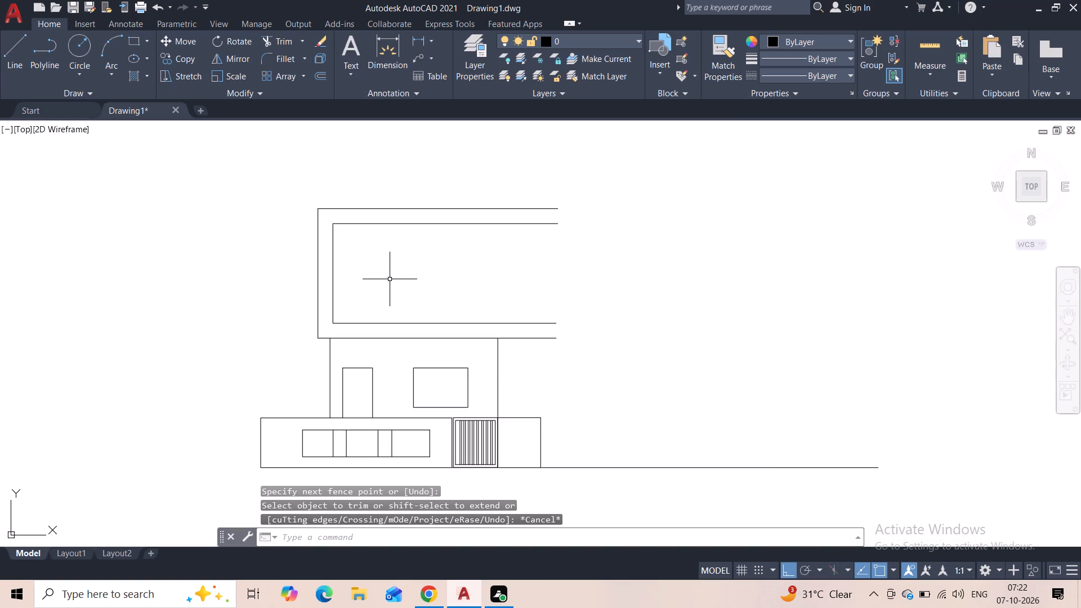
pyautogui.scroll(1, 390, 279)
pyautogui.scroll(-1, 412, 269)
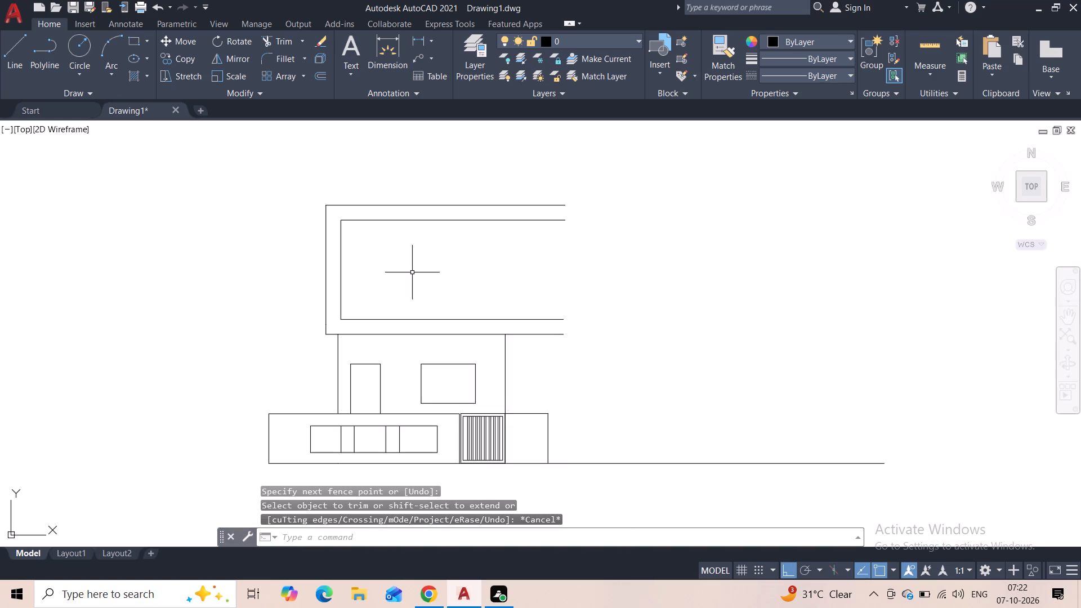
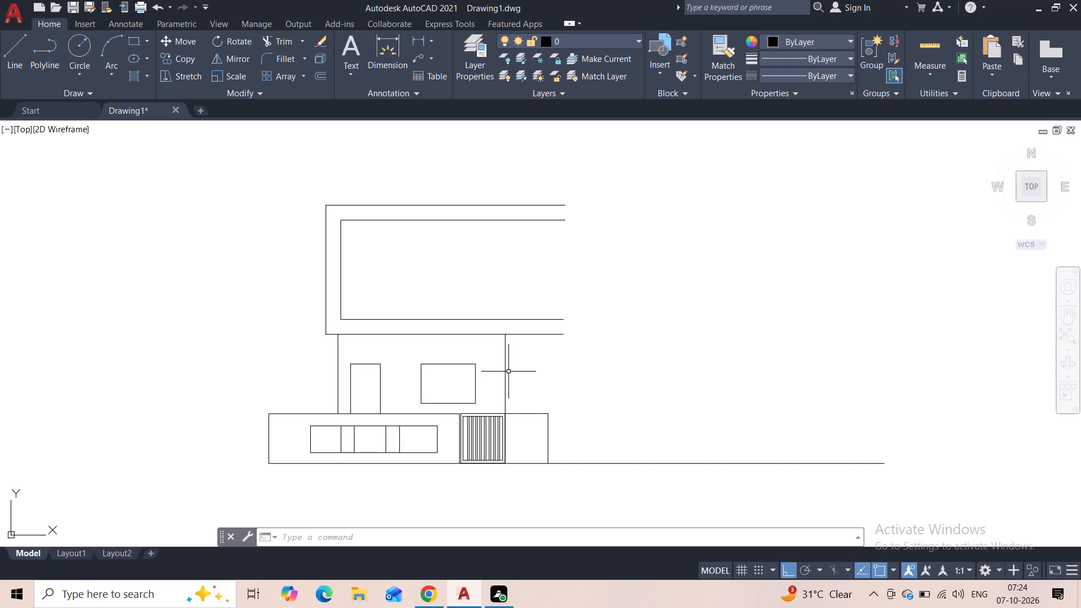
# Draw a vertical line from the midpoint of the base's top edge right of the gate up past the upper storey's top line.
pyautogui.moveTo(521, 371); pyautogui.dragTo(521, 387, button='middle')
pyautogui.scroll(1, 521, 386)
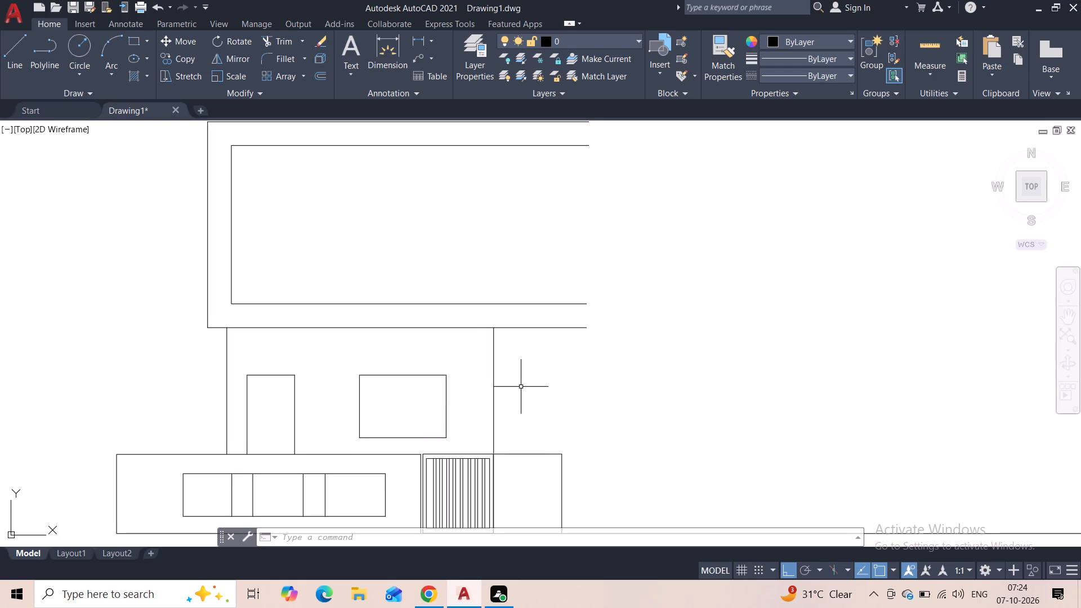
pyautogui.moveTo(521, 405); pyautogui.dragTo(515, 348, button='middle')
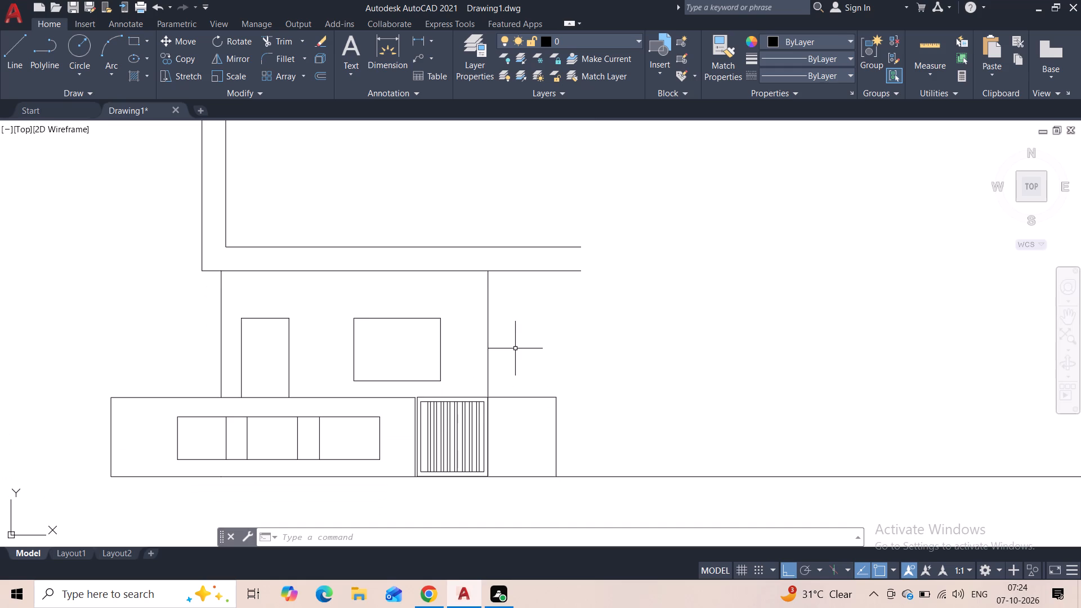
pyautogui.click(23, 53)
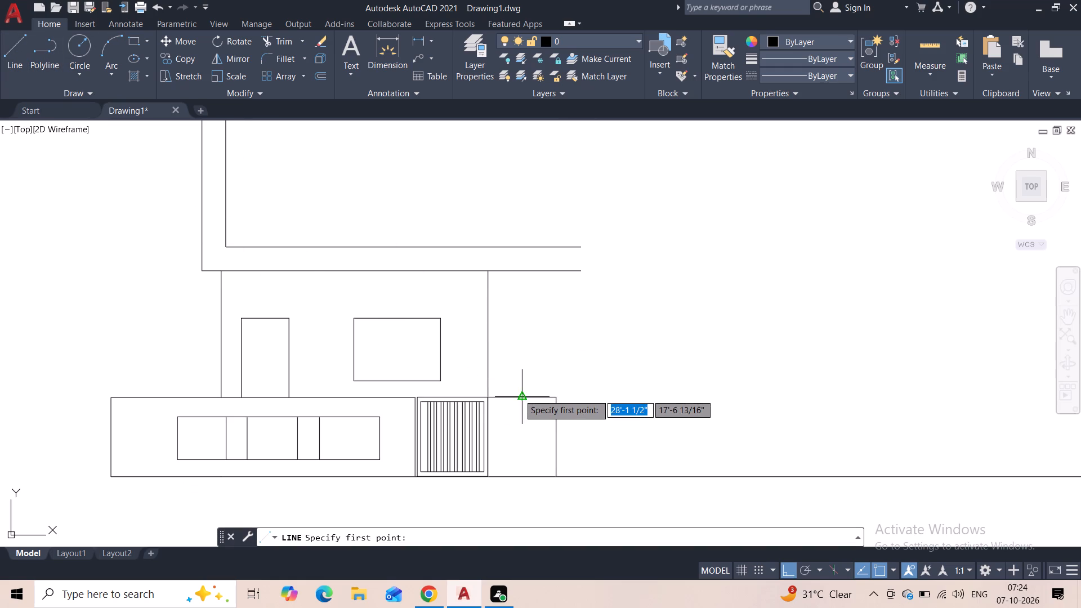
pyautogui.click(519, 394)
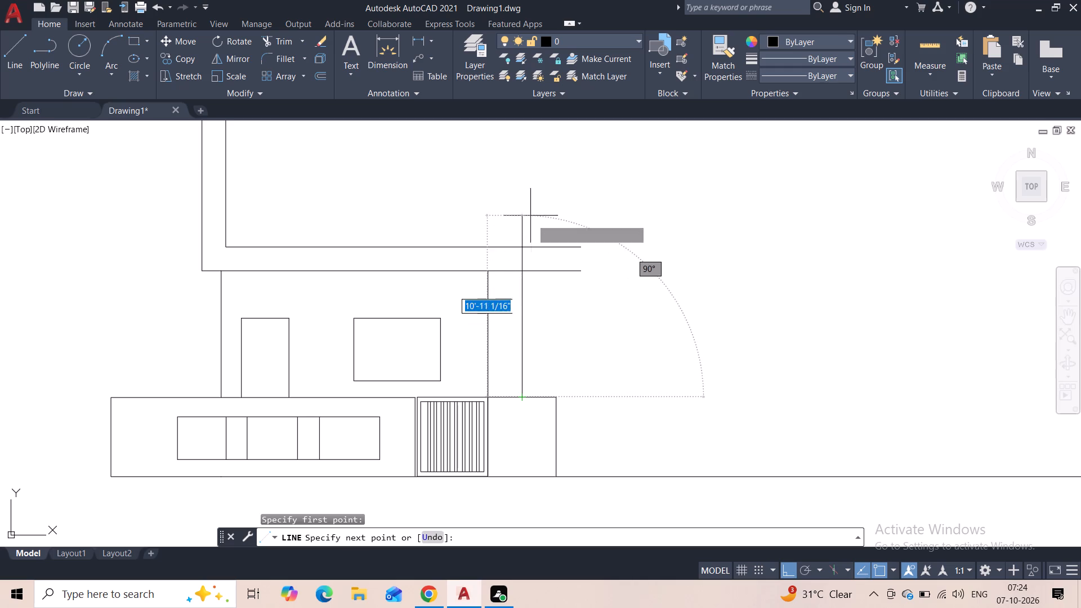
pyautogui.moveTo(523, 177); pyautogui.dragTo(508, 351, button='middle')
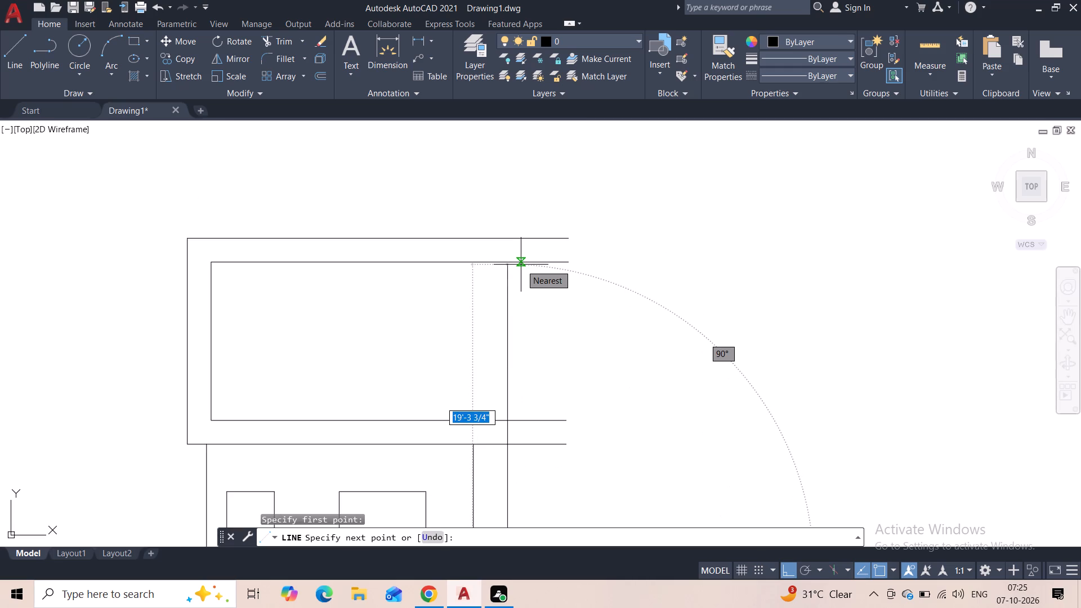
pyautogui.click(513, 157)
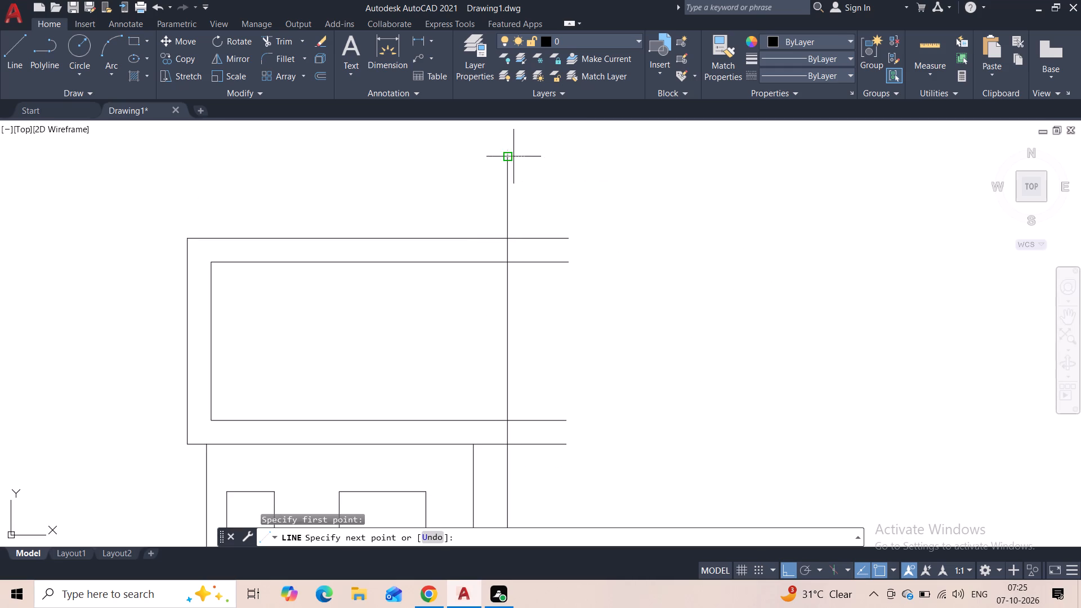
pyautogui.press('Escape')
pyautogui.scroll(-1, 567, 372)
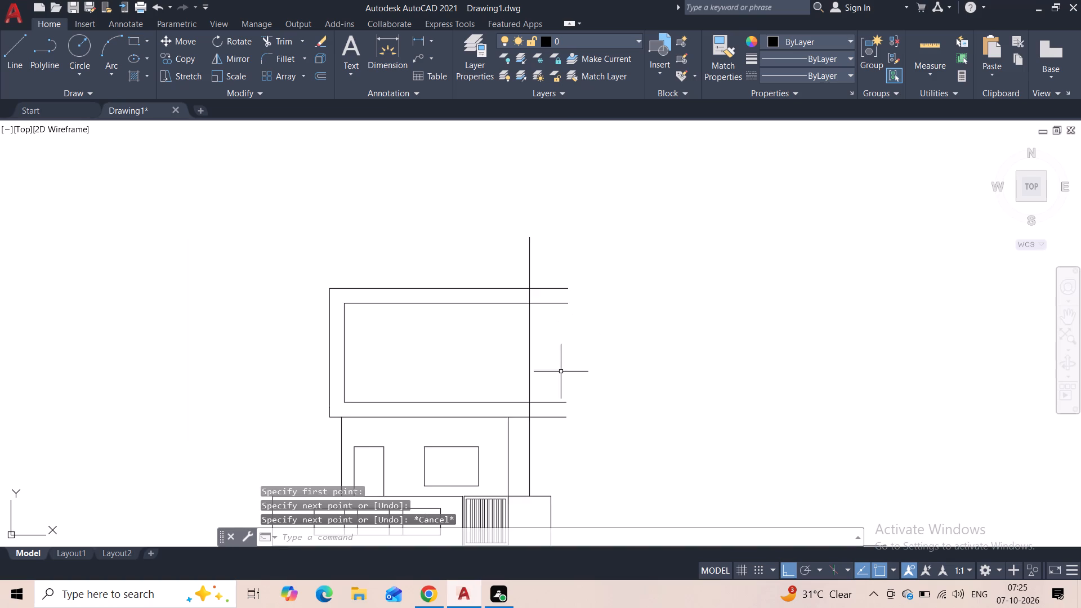
# Trim the four horizontal band lines of the upper storey where they run past the new vertical line.
pyautogui.moveTo(559, 370); pyautogui.dragTo(547, 279, button='middle')
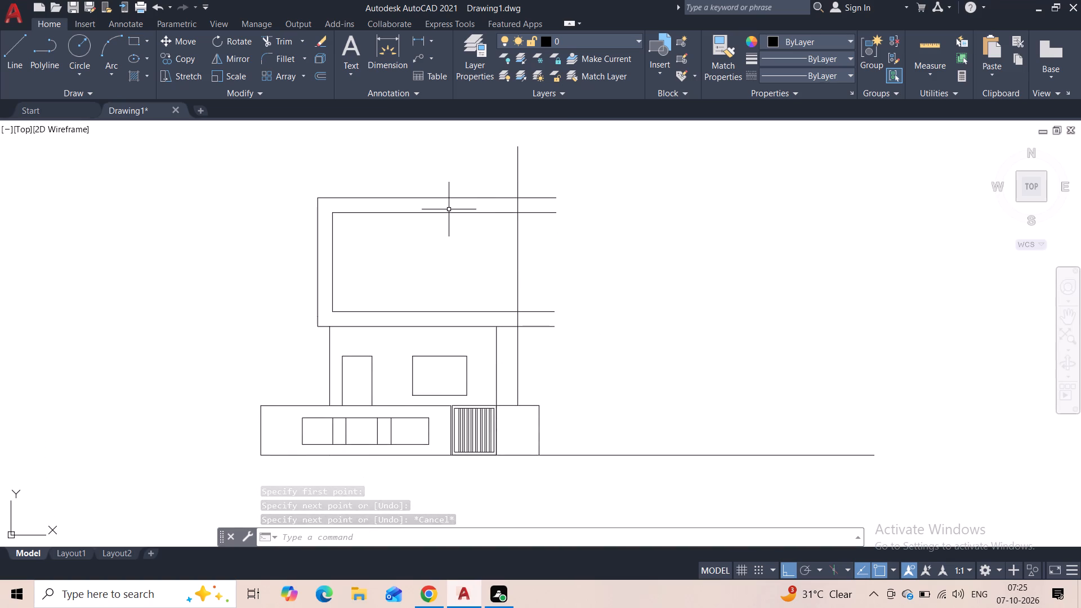
pyautogui.click(280, 39)
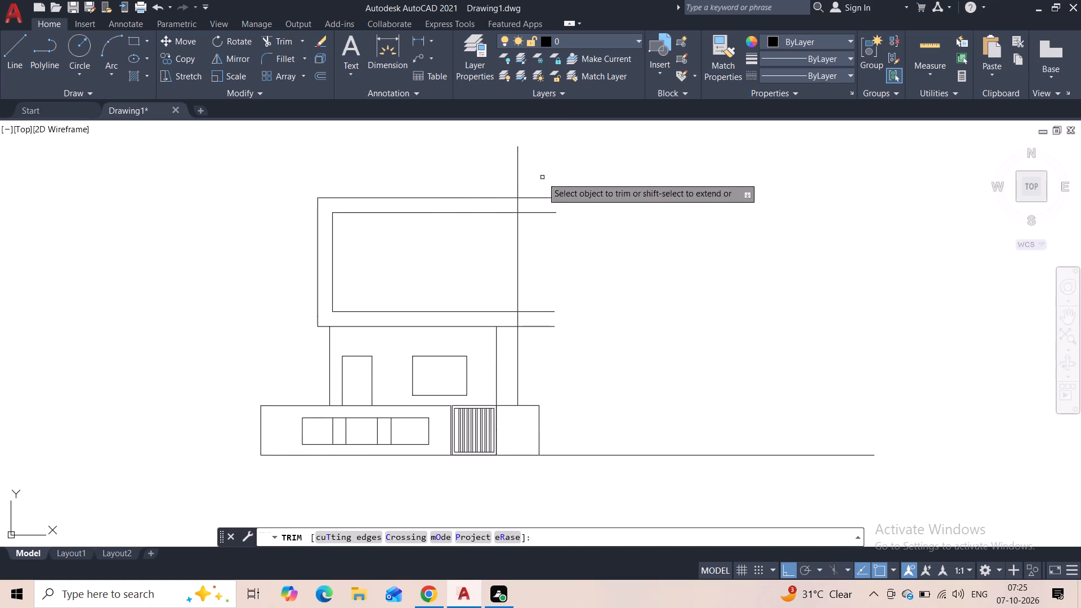
pyautogui.moveTo(542, 177); pyautogui.dragTo(544, 344)
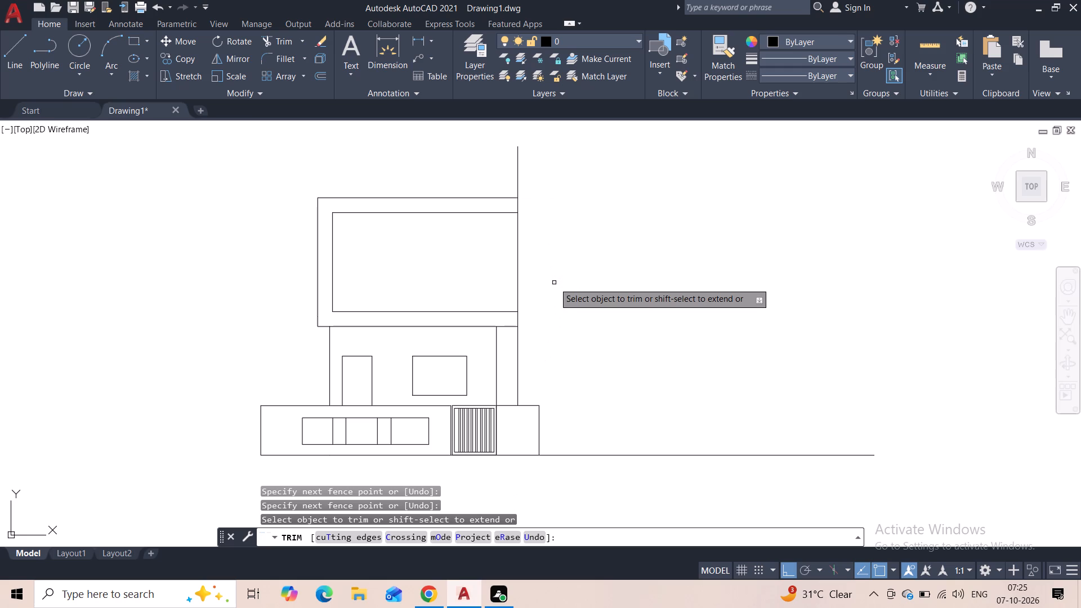
pyautogui.press('Escape')
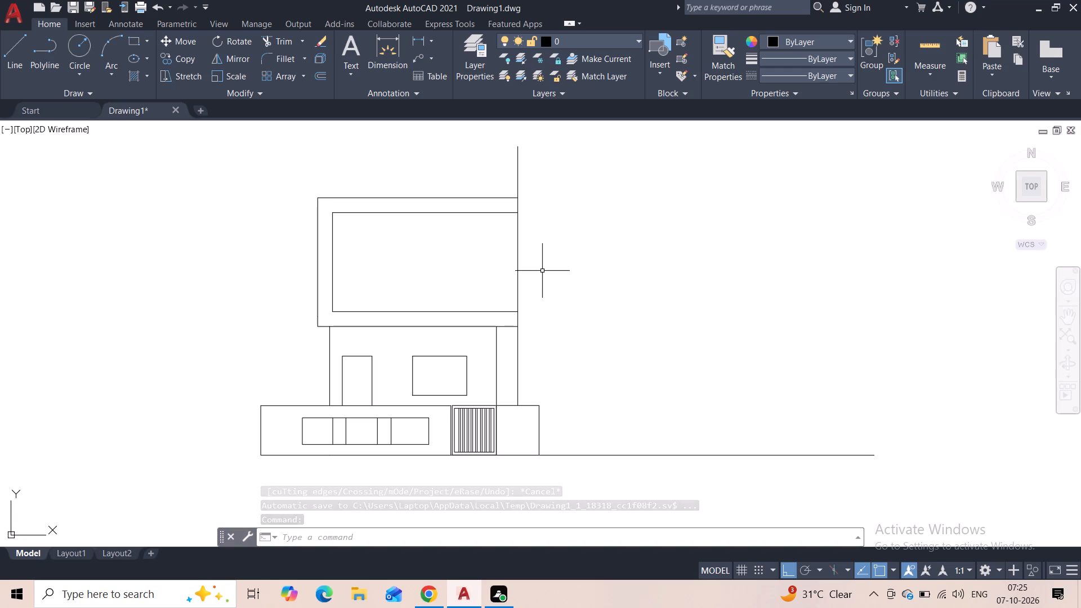
# Draw a vertical line along the upper storey's right edge from its outer top corner down to its outer bottom corner.
pyautogui.scroll(2, 520, 316)
pyautogui.moveTo(466, 268); pyautogui.dragTo(462, 295, button='middle')
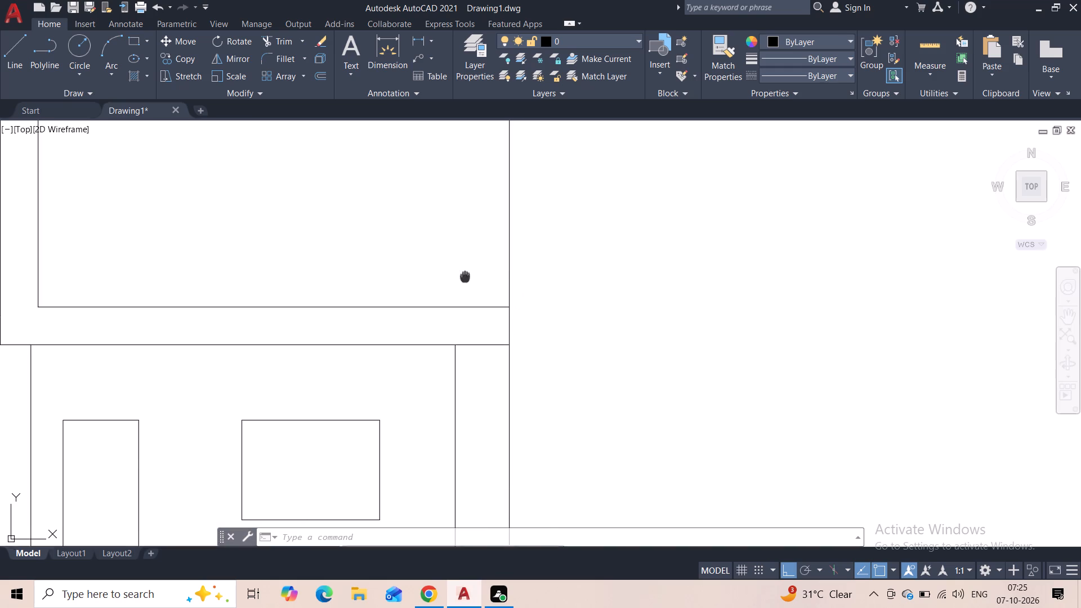
pyautogui.moveTo(462, 295); pyautogui.dragTo(433, 363, button='middle')
pyautogui.moveTo(442, 247); pyautogui.dragTo(424, 292, button='middle')
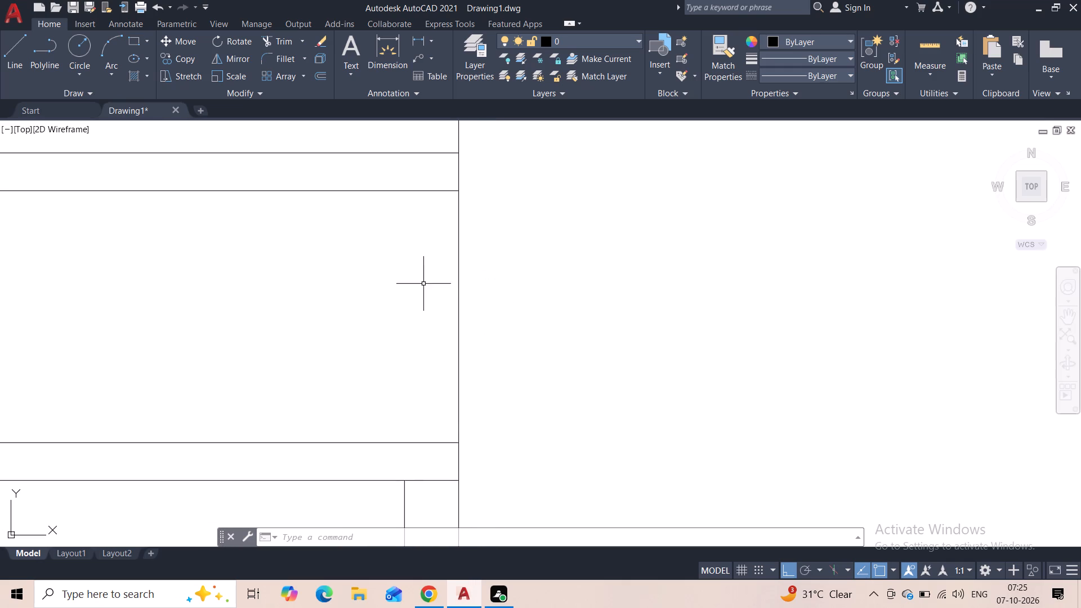
pyautogui.click(480, 254)
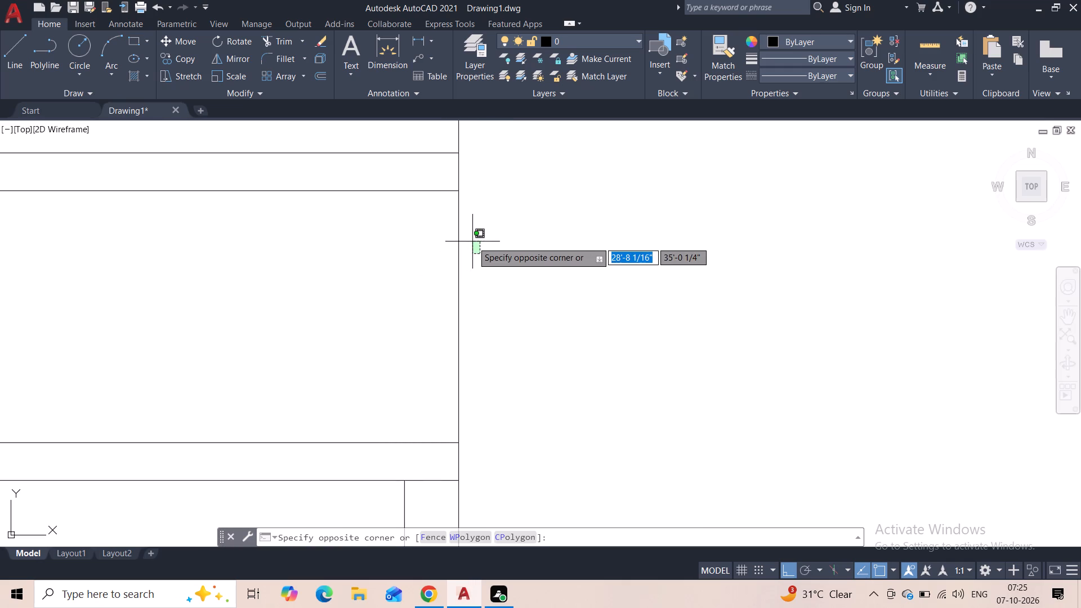
pyautogui.press('Escape')
pyautogui.click(6, 68)
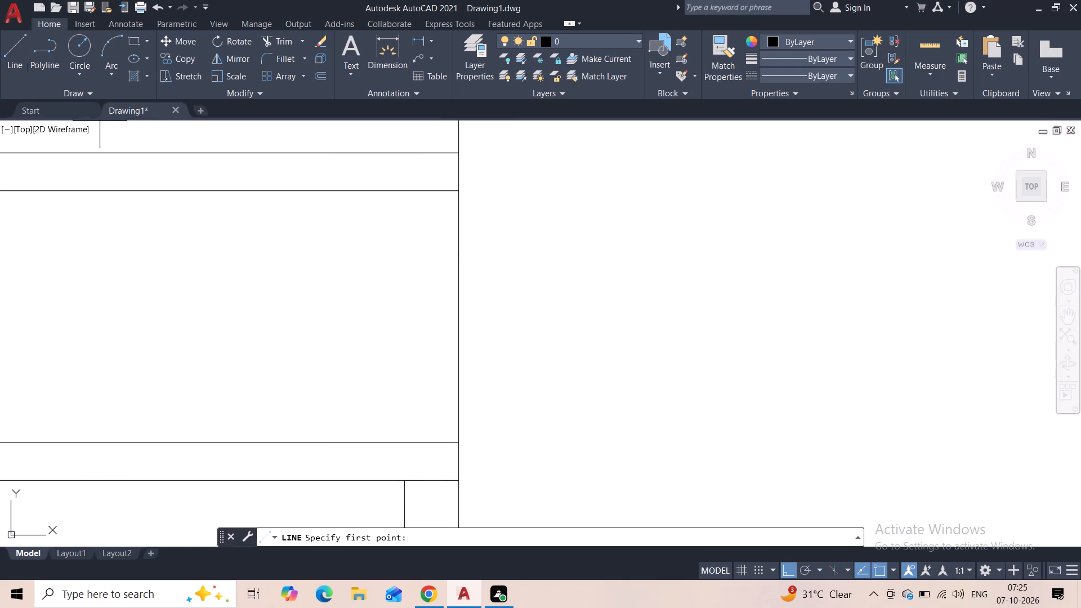
pyautogui.click(455, 154)
pyautogui.moveTo(459, 284); pyautogui.dragTo(436, 138, button='middle')
pyautogui.click(433, 332)
pyautogui.press('Escape')
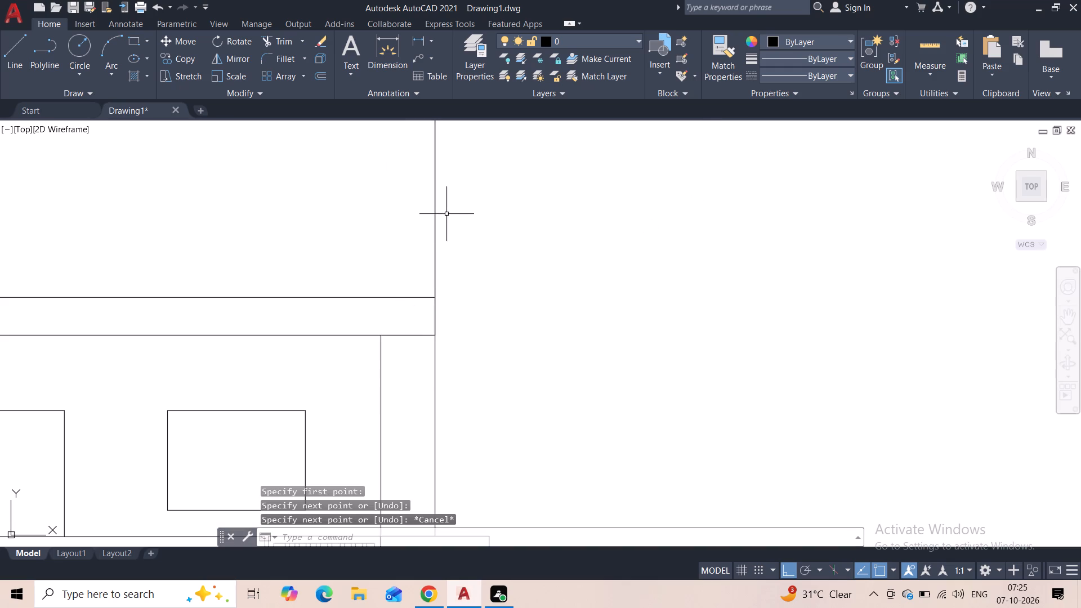
# Offset the upper storey's right edge line 18" inward.
pyautogui.click(435, 221)
pyautogui.click(316, 73)
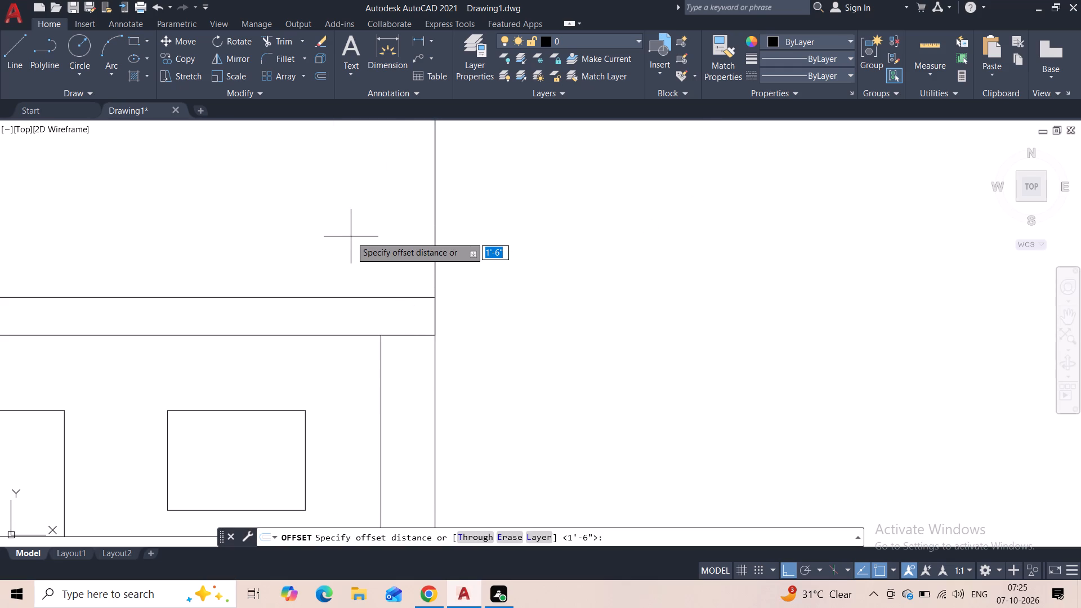
pyautogui.press('1')
pyautogui.press('8')
pyautogui.hotkey('shift', '"')
pyautogui.press('Return')
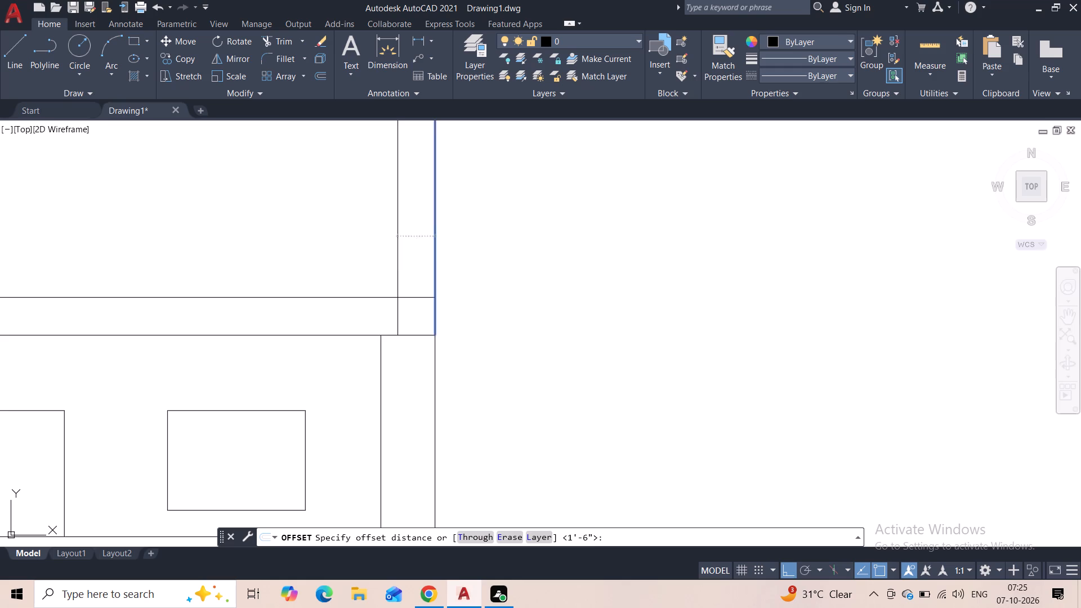
pyautogui.click(342, 226)
pyautogui.scroll(-1, 341, 173)
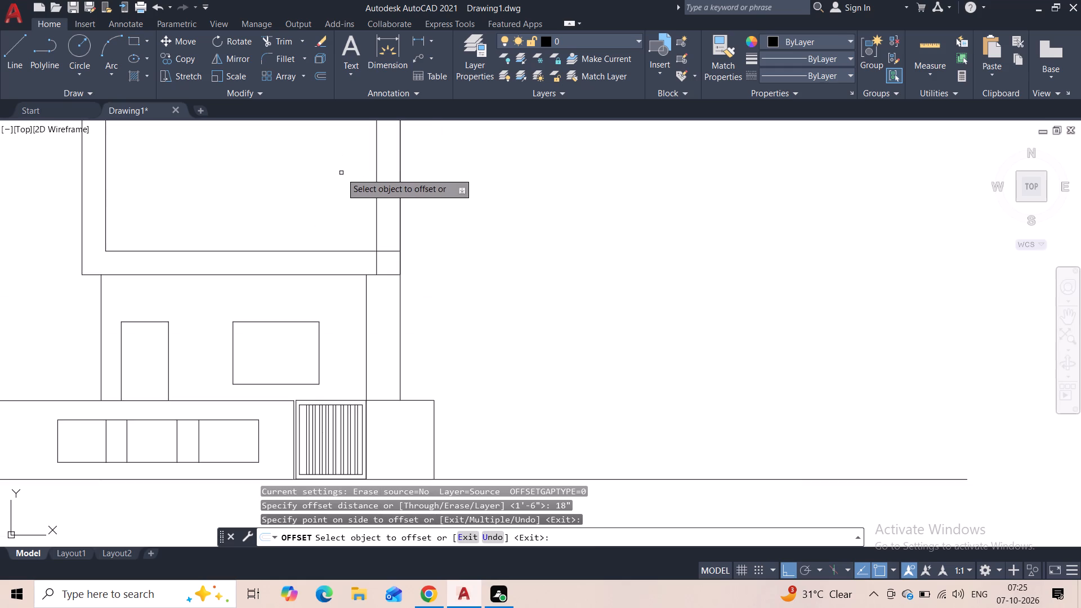
pyautogui.scroll(-1, 341, 173)
pyautogui.press('Escape')
# Trim the overrunning line ends at the frame's inner top-right and bottom-right corners.
pyautogui.scroll(1, 340, 159)
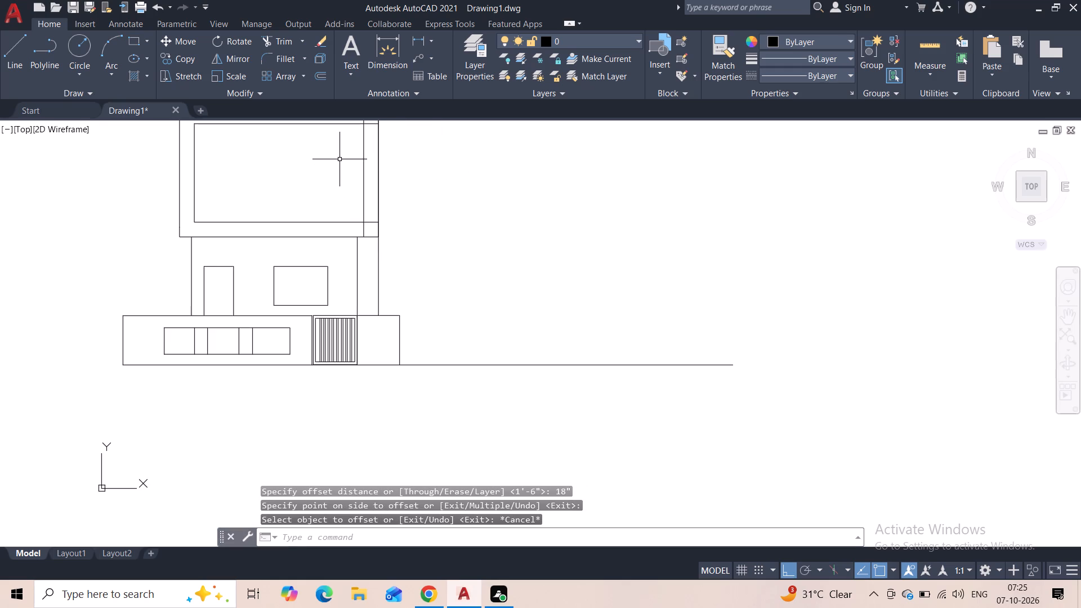
pyautogui.moveTo(340, 159); pyautogui.dragTo(321, 230, button='middle')
pyautogui.click(279, 37)
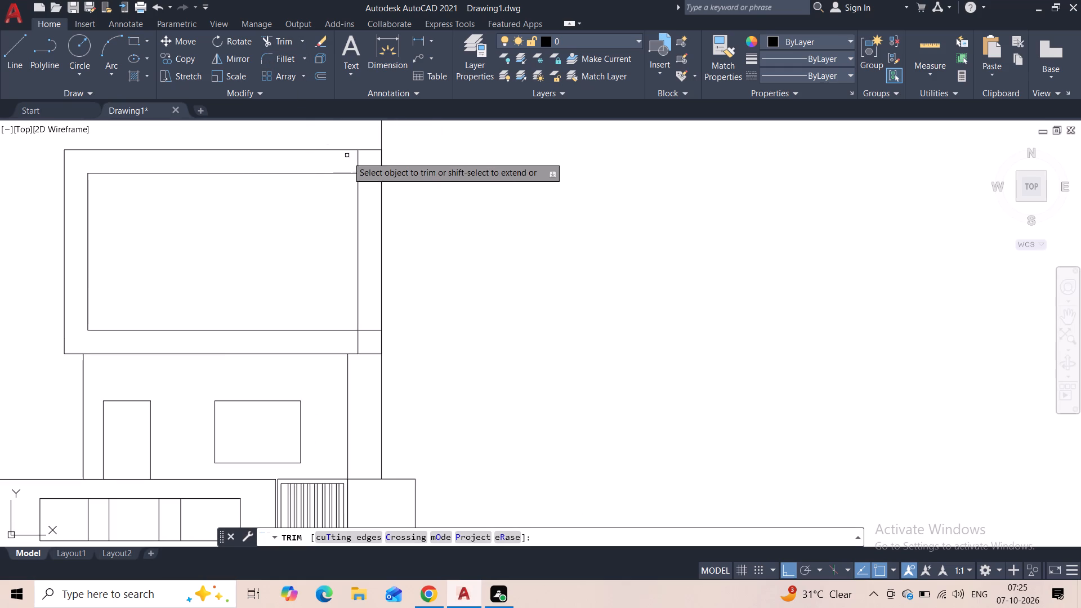
pyautogui.scroll(2, 358, 169)
pyautogui.moveTo(343, 144); pyautogui.dragTo(390, 222)
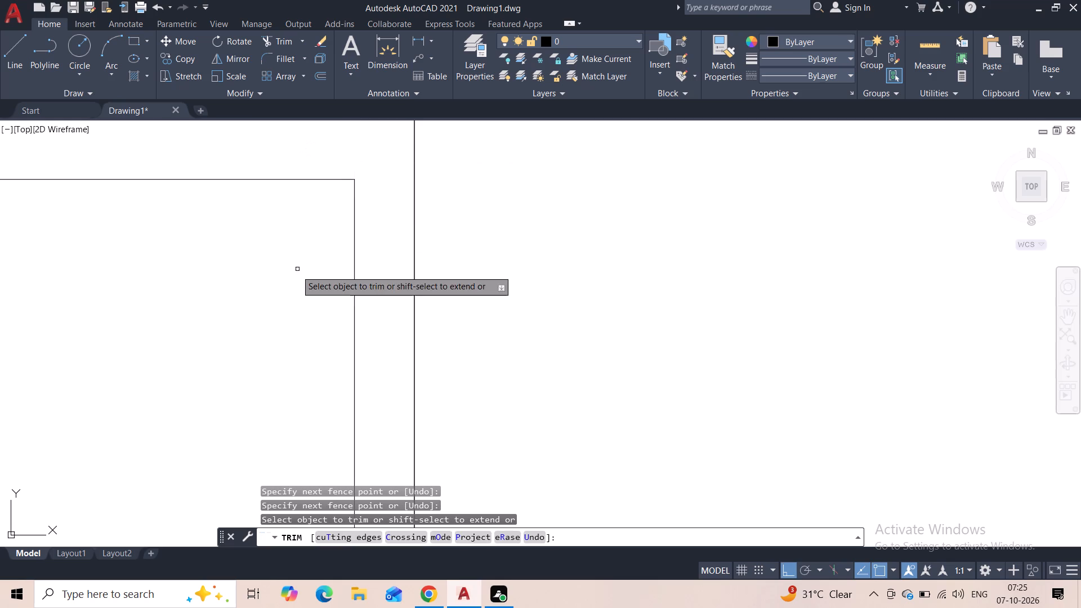
pyautogui.scroll(-2, 294, 273)
pyautogui.moveTo(271, 304); pyautogui.dragTo(296, 195, button='middle')
pyautogui.scroll(2, 343, 290)
pyautogui.moveTo(364, 260); pyautogui.dragTo(365, 264)
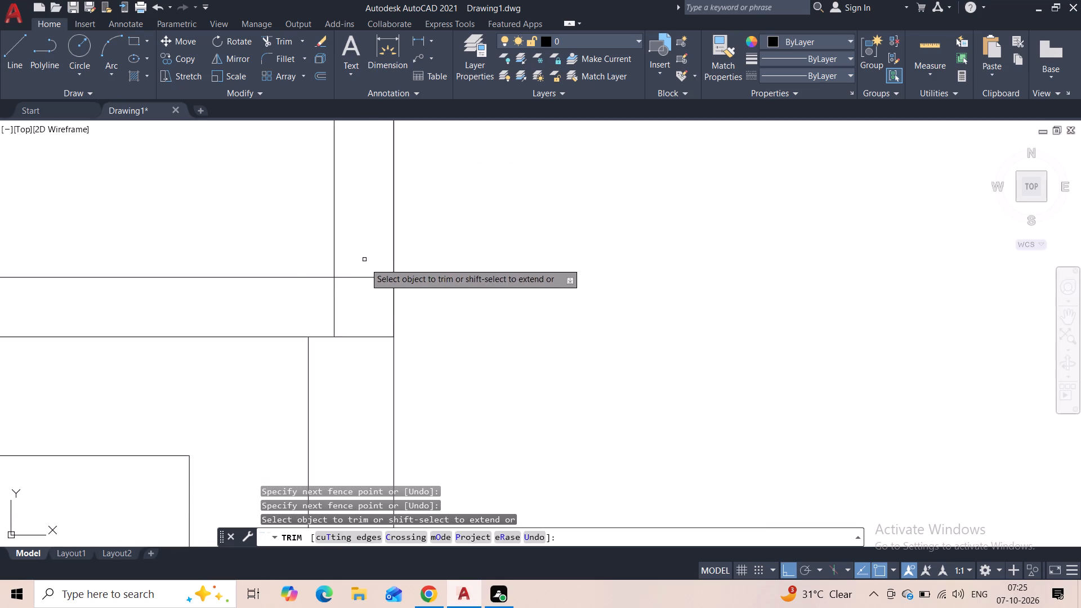
pyautogui.moveTo(365, 264); pyautogui.dragTo(296, 301)
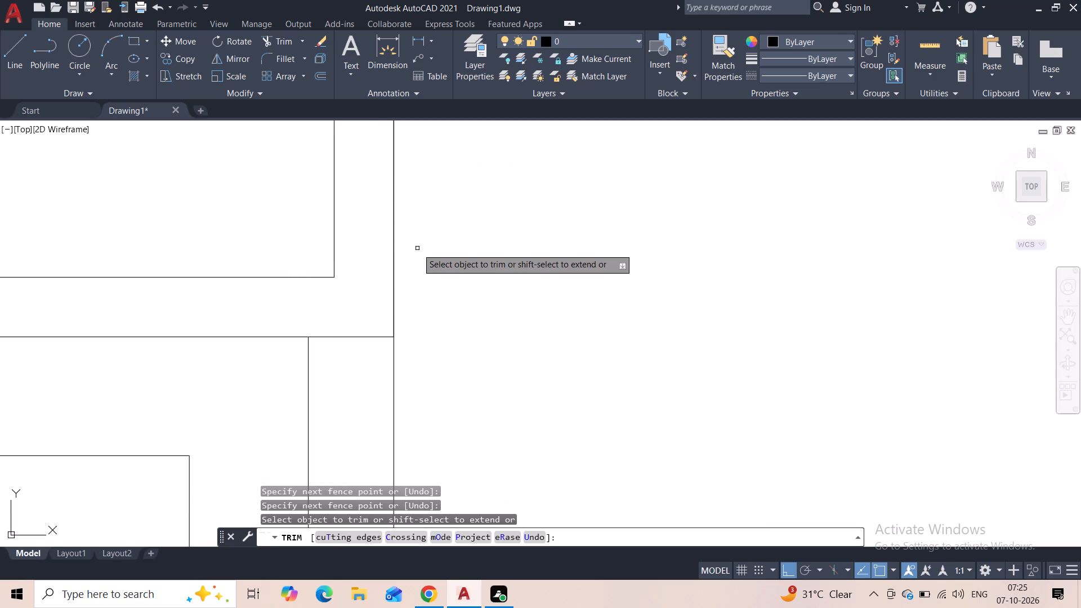
pyautogui.press('Escape')
pyautogui.scroll(-3, 419, 232)
pyautogui.moveTo(435, 203); pyautogui.dragTo(438, 272, button='middle')
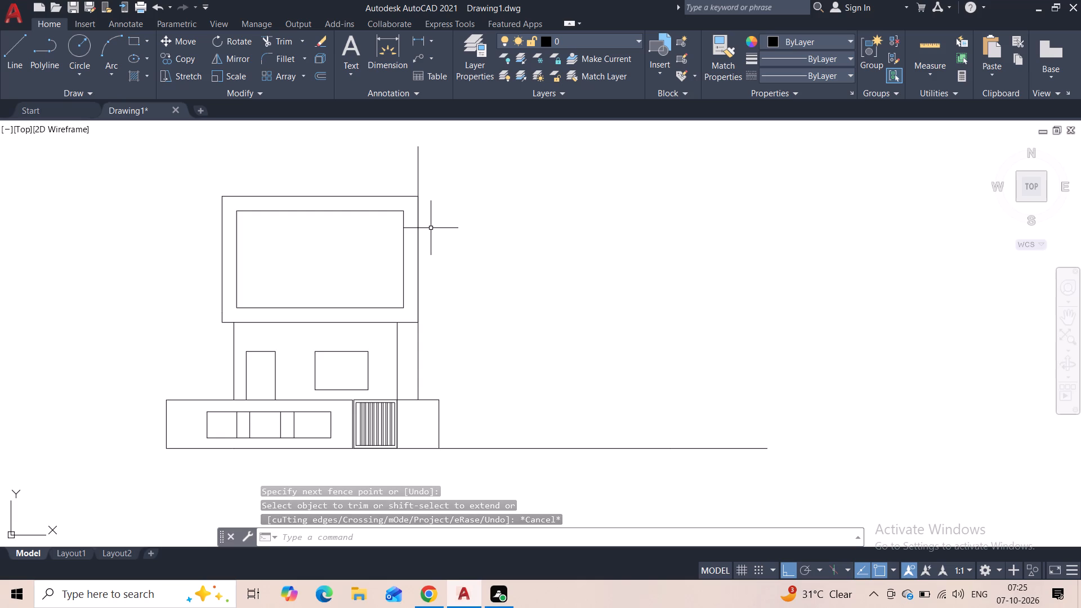
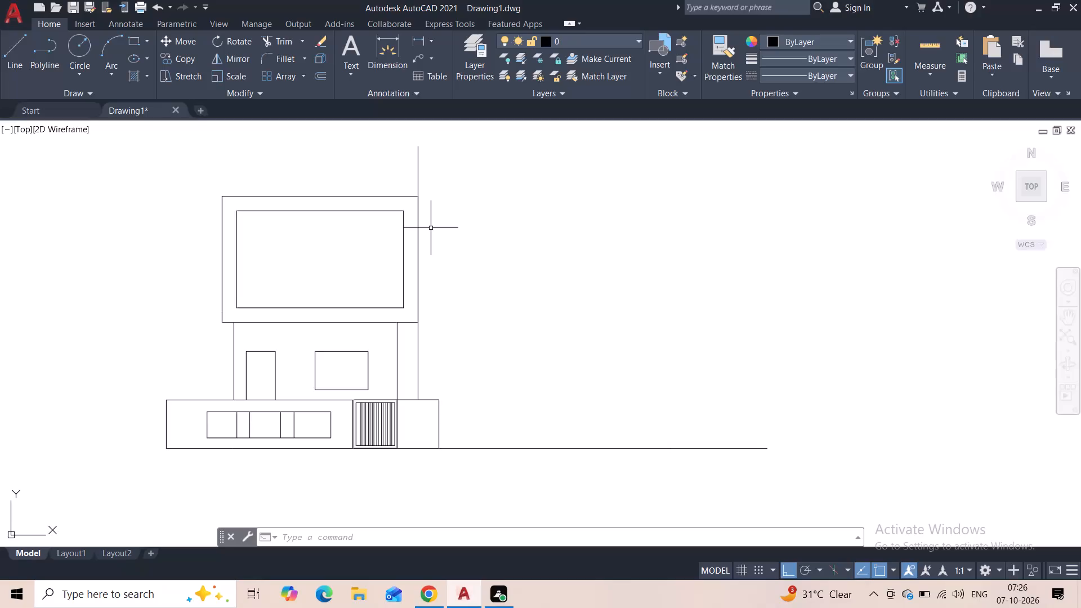
# Move the long vertical line on the building's right side slightly outward, clear of the upper storey's frame.
pyautogui.moveTo(443, 227); pyautogui.dragTo(447, 263, button='middle')
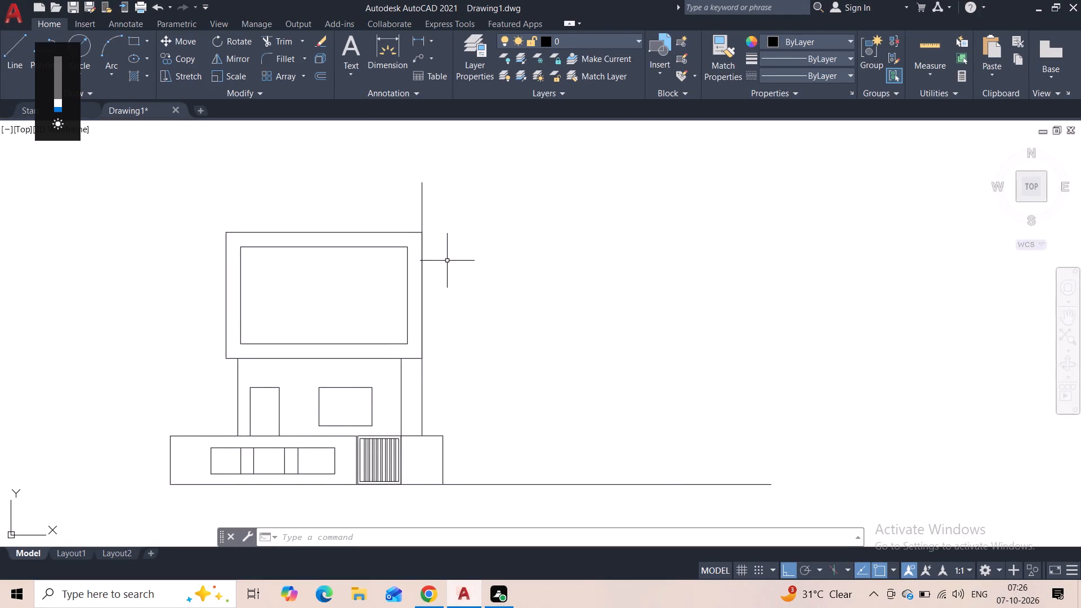
pyautogui.scroll(2, 427, 260)
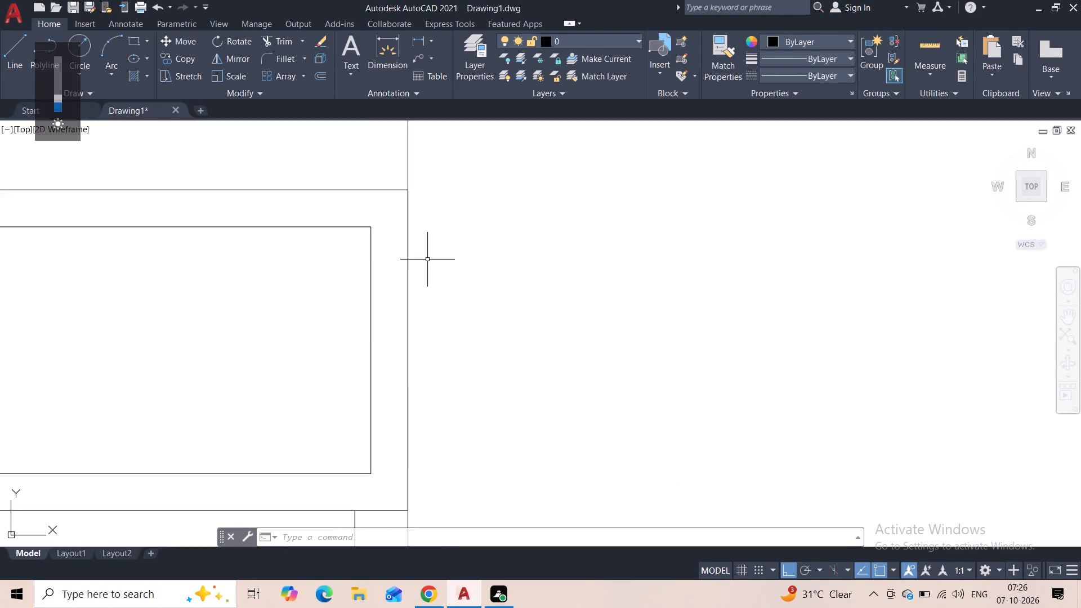
pyautogui.scroll(-2, 427, 254)
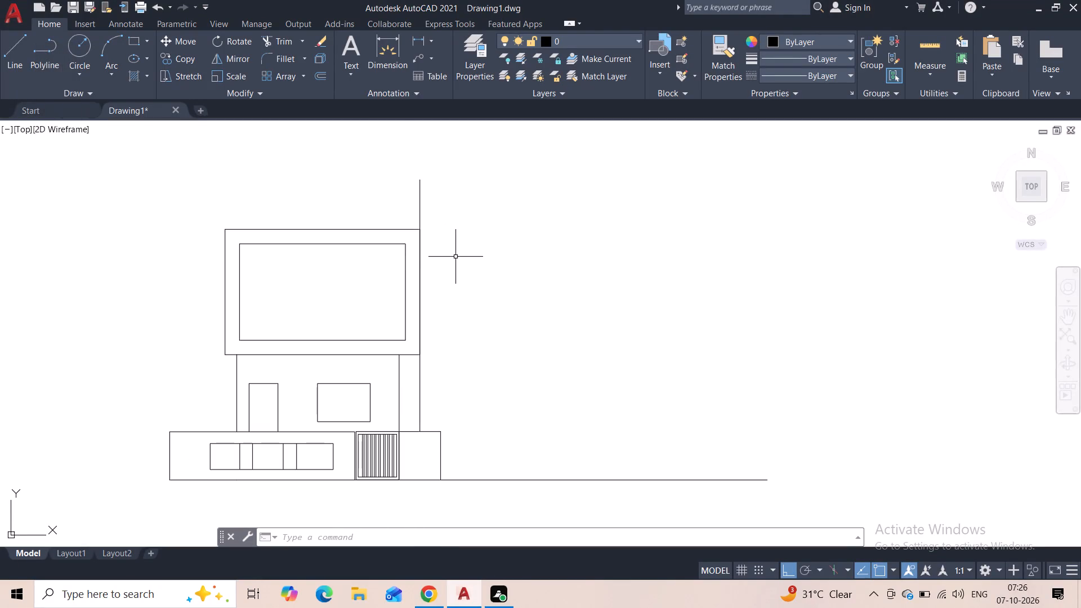
pyautogui.click(432, 190)
pyautogui.click(416, 192)
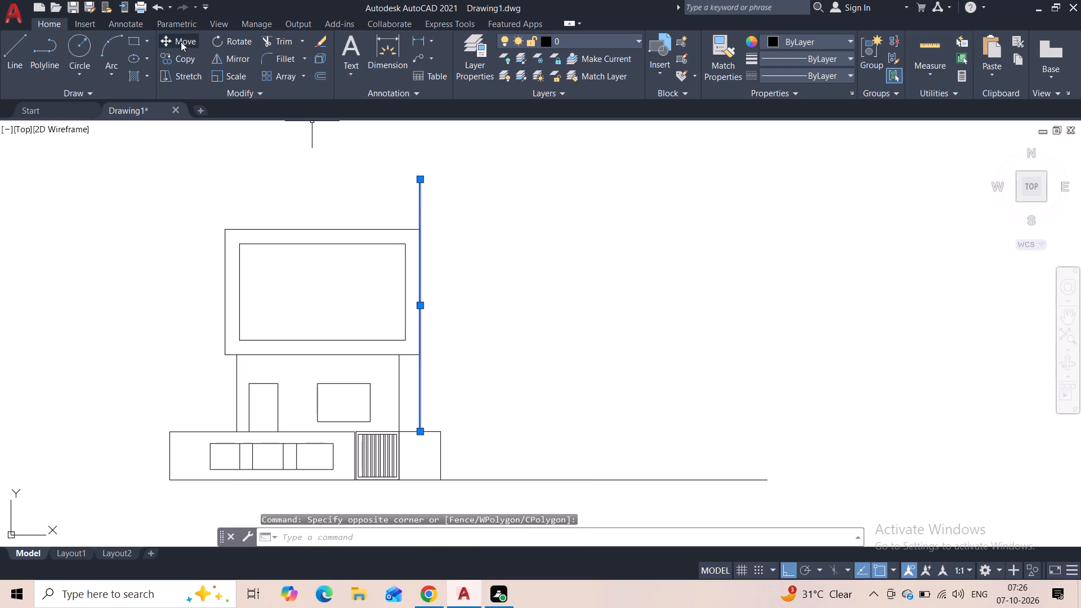
pyautogui.click(181, 42)
pyautogui.scroll(1, 419, 405)
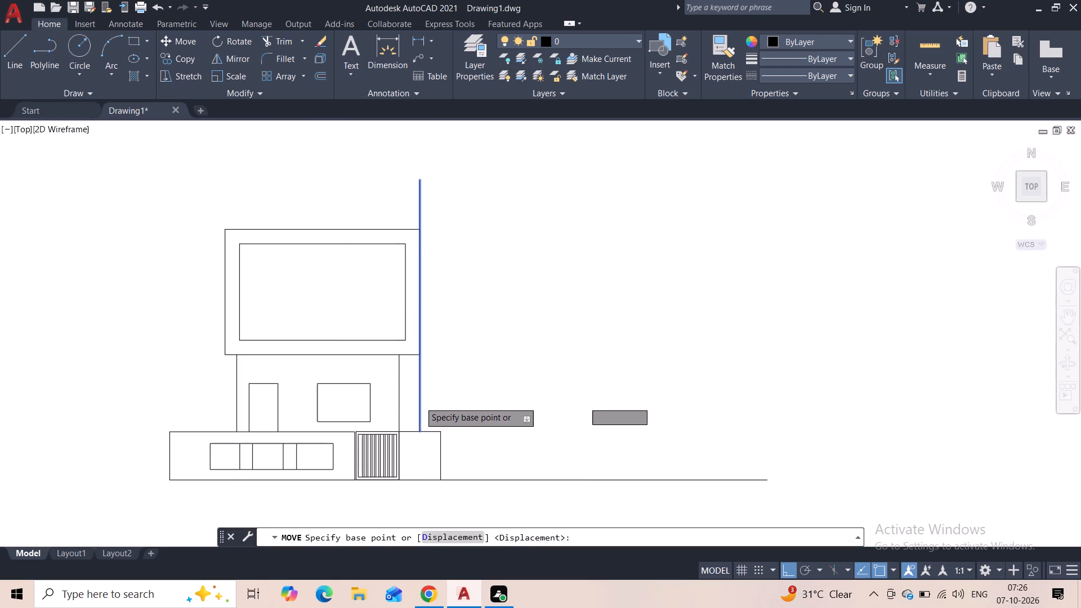
pyautogui.scroll(1, 431, 352)
pyautogui.click(408, 311)
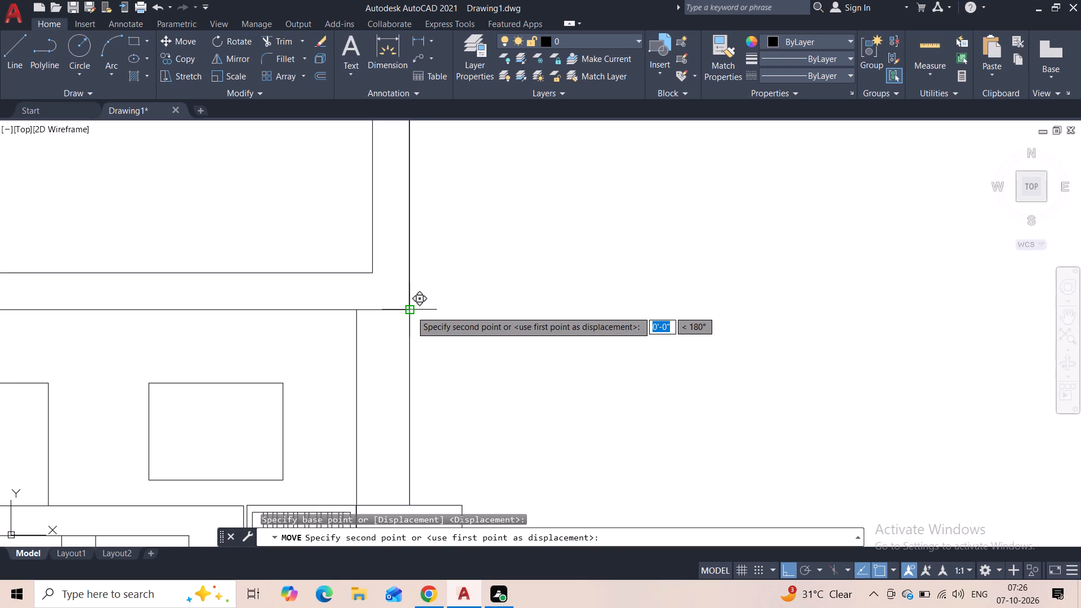
pyautogui.click(417, 311)
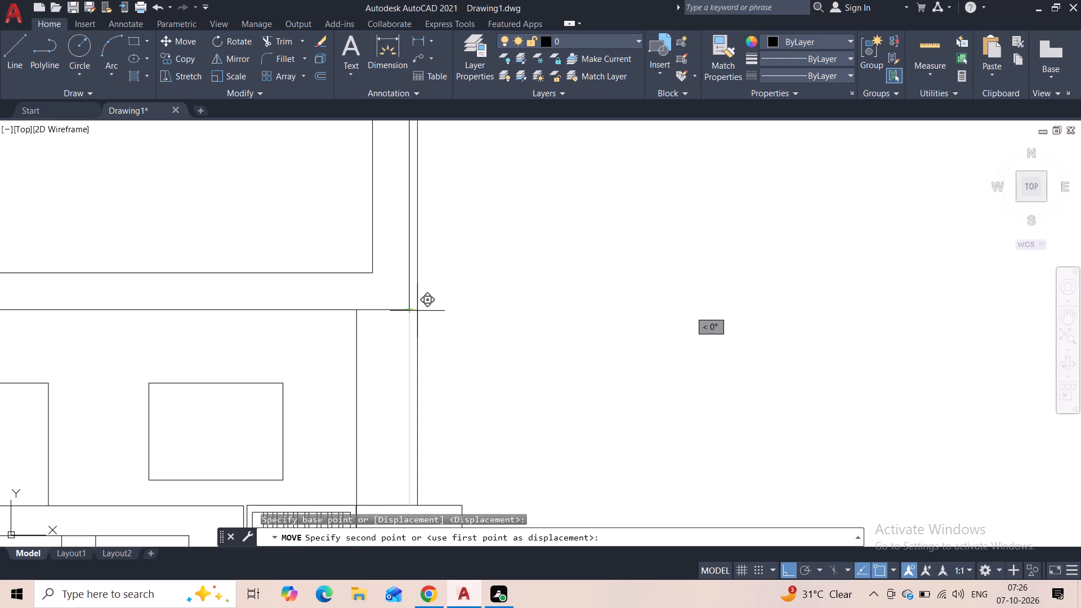
# Draw a vertical line 3' upward from the frame's top edge, near its left corner roughly above the lower storey's left wall.
pyautogui.scroll(-2, 482, 262)
pyautogui.moveTo(485, 247); pyautogui.dragTo(488, 294, button='middle')
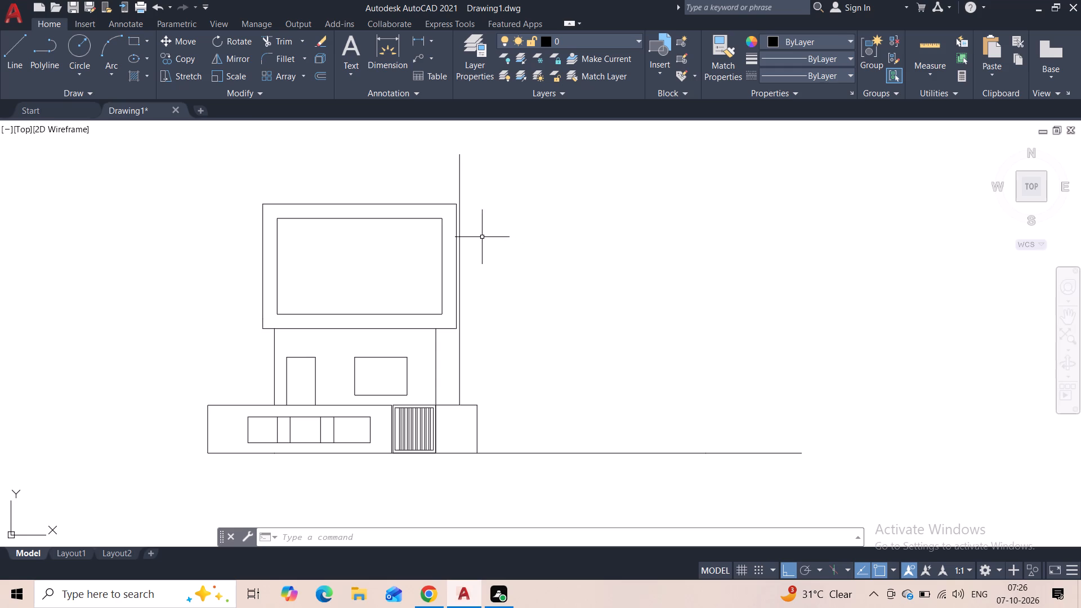
pyautogui.moveTo(503, 189); pyautogui.dragTo(503, 242, button='middle')
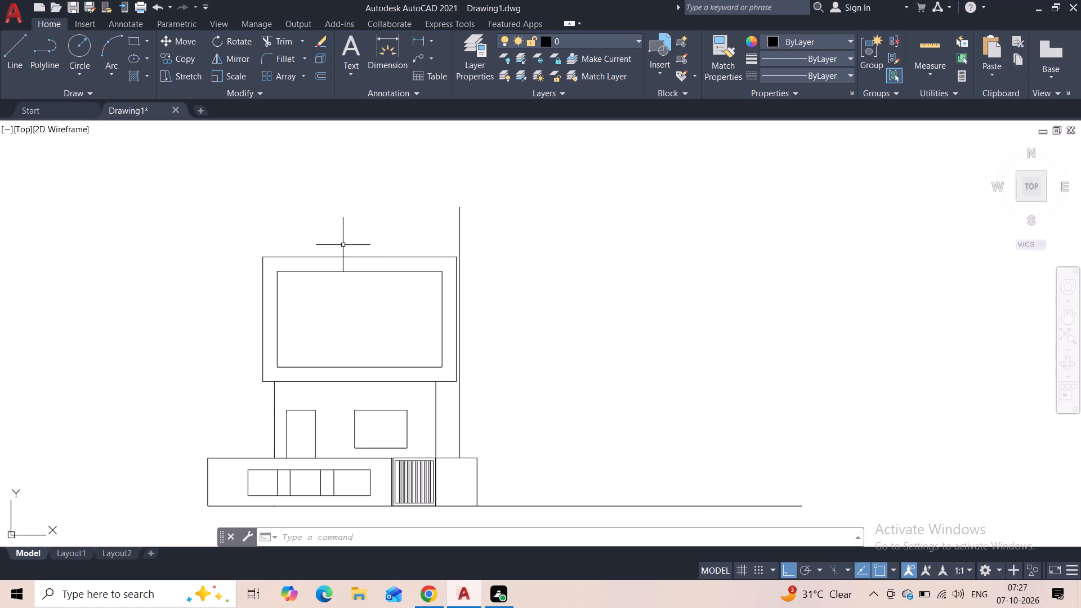
pyautogui.click(7, 68)
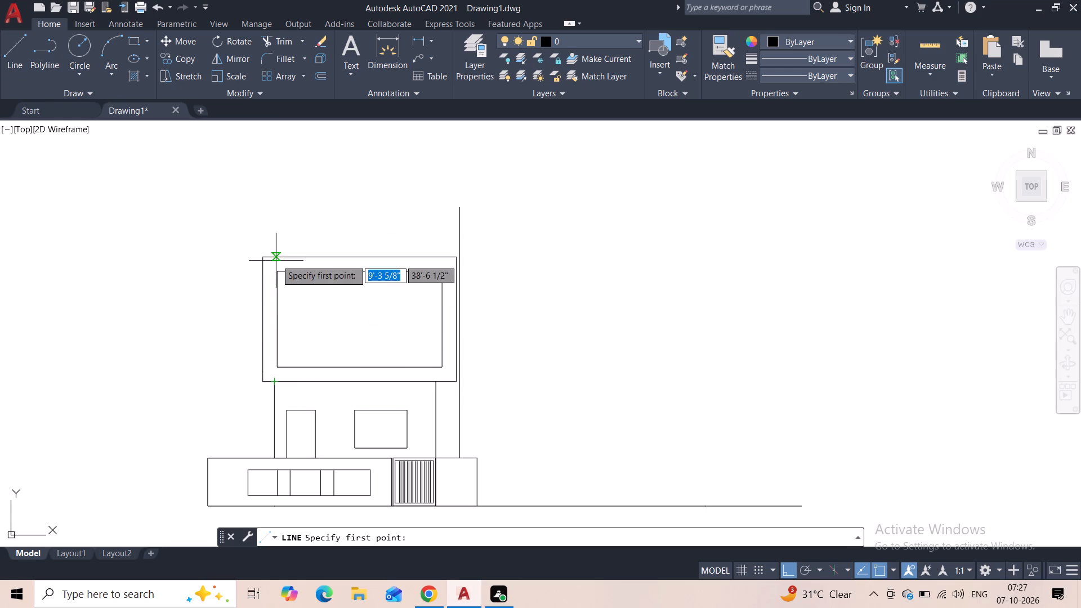
pyautogui.scroll(1, 276, 260)
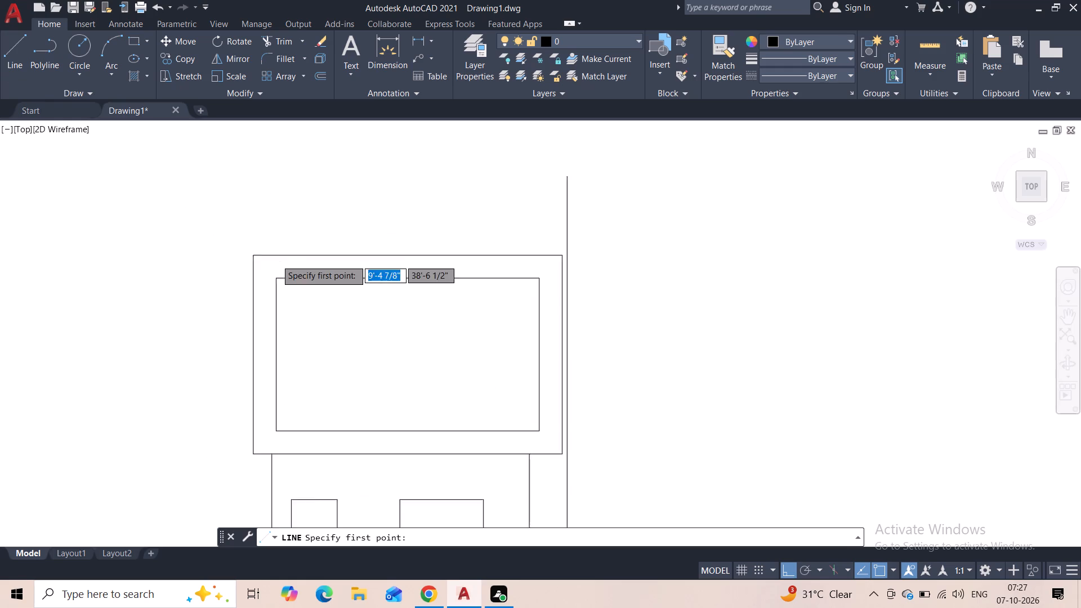
pyautogui.scroll(2, 276, 260)
pyautogui.scroll(-3, 269, 273)
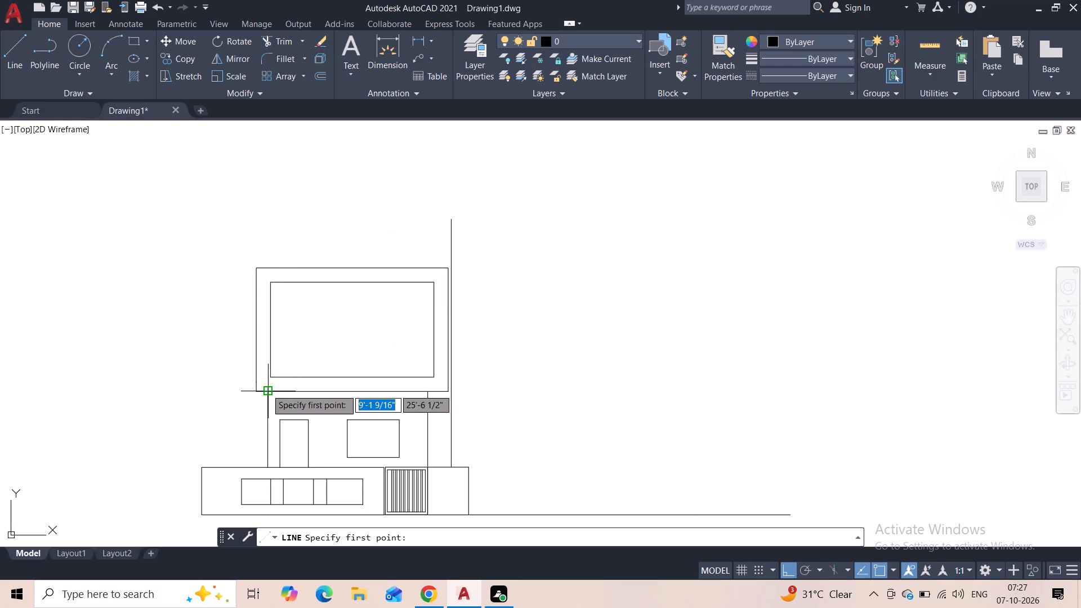
pyautogui.click(266, 267)
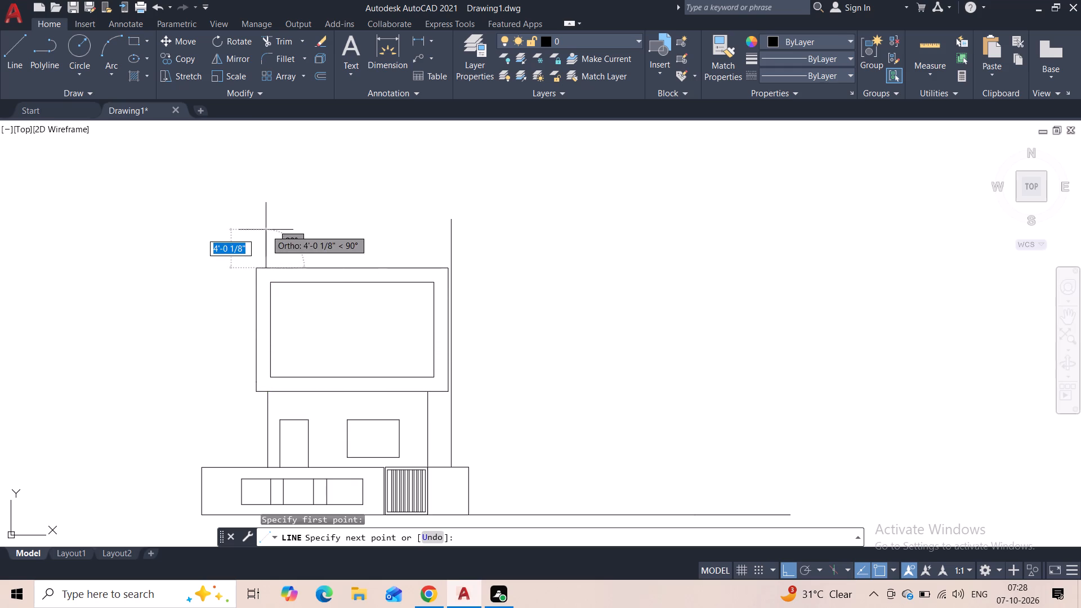
pyautogui.press('3')
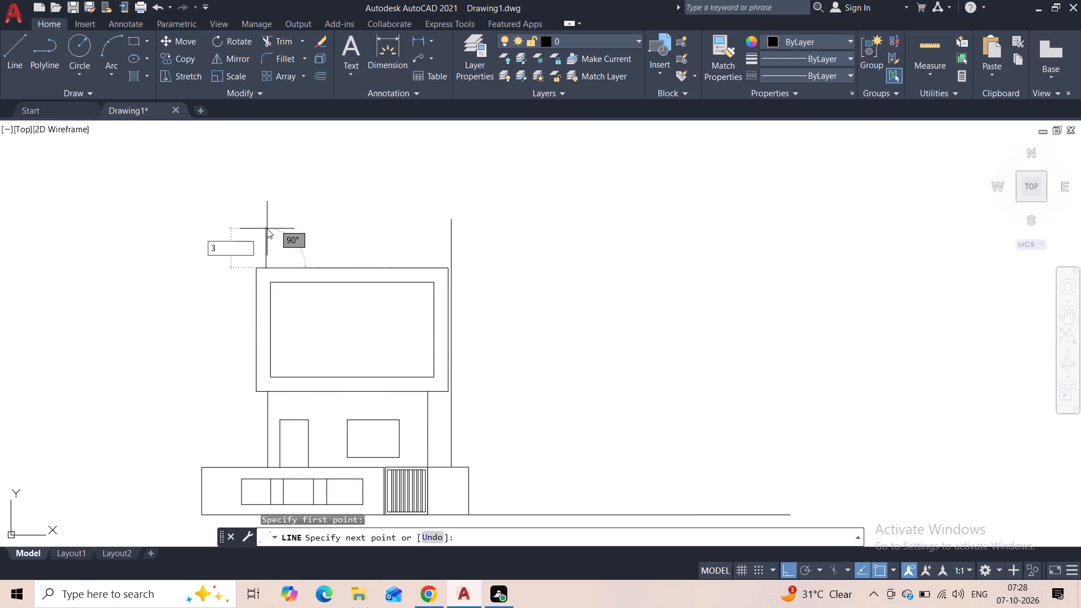
pyautogui.press("'")
pyautogui.press('Return')
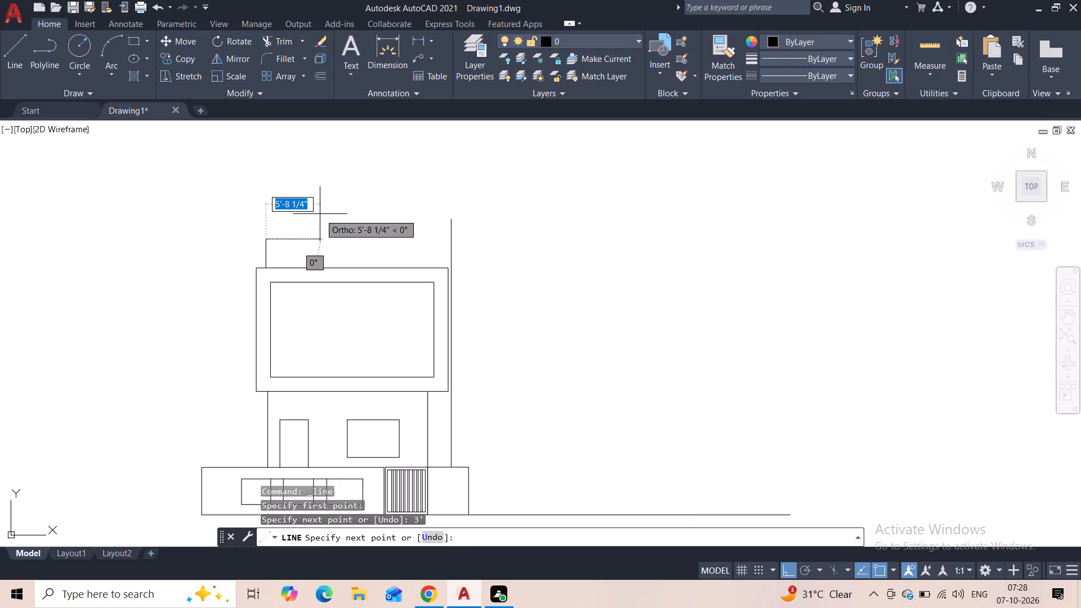
pyautogui.press('Escape')
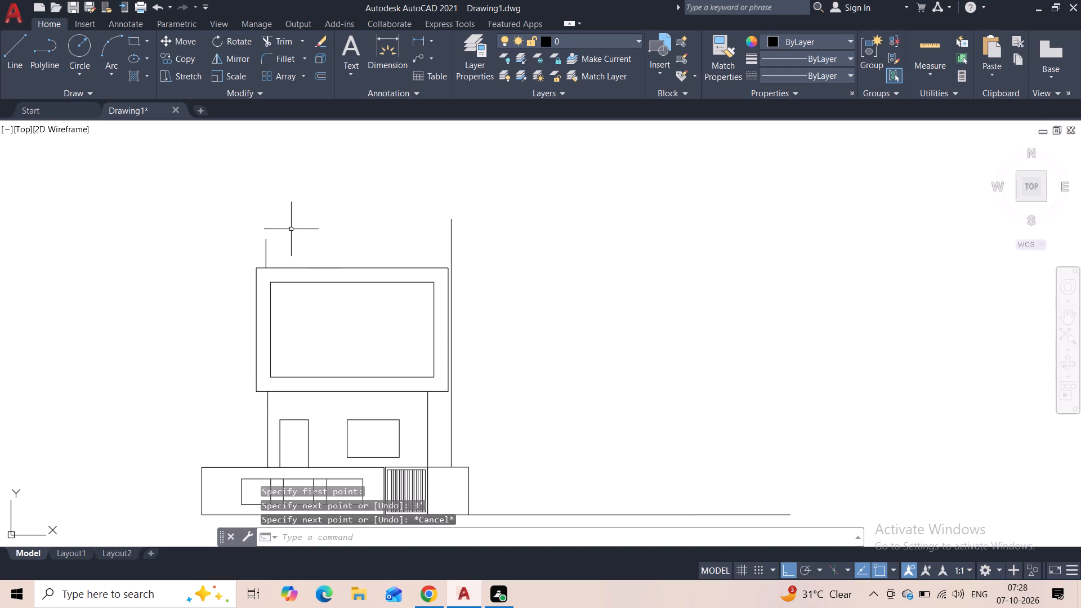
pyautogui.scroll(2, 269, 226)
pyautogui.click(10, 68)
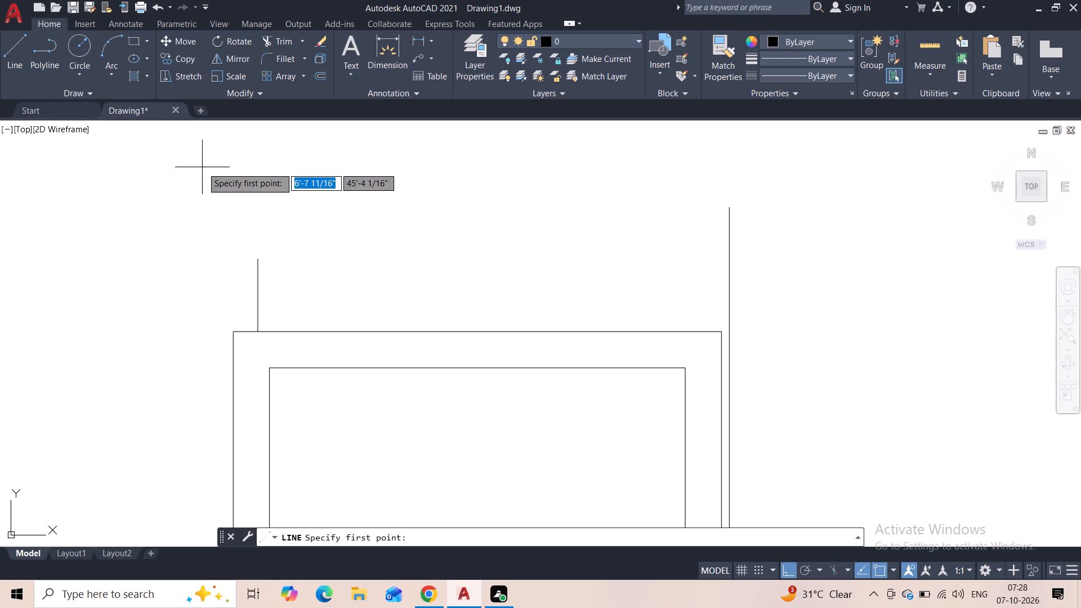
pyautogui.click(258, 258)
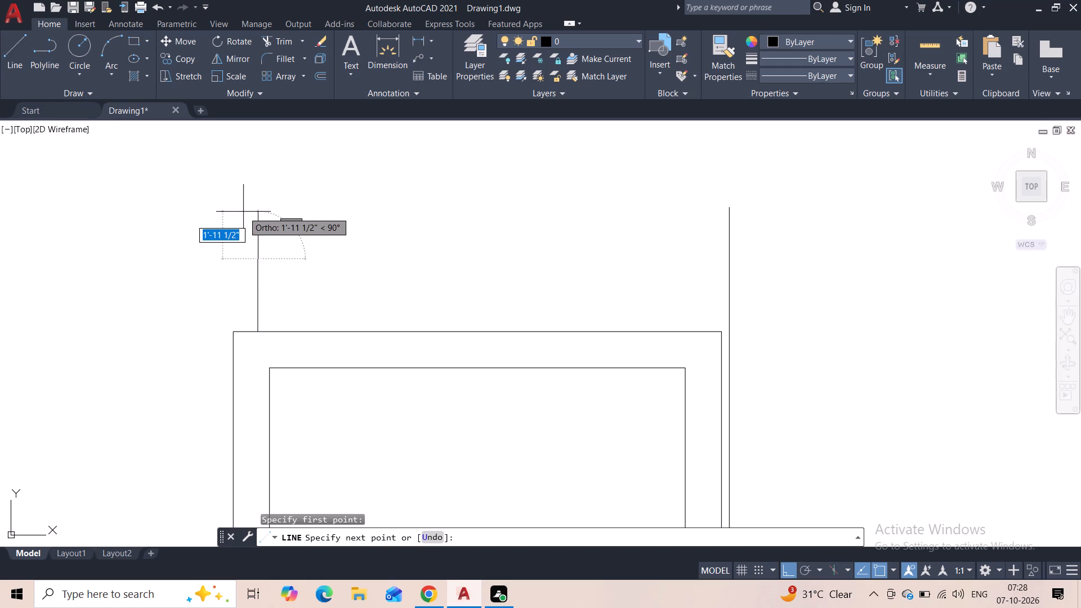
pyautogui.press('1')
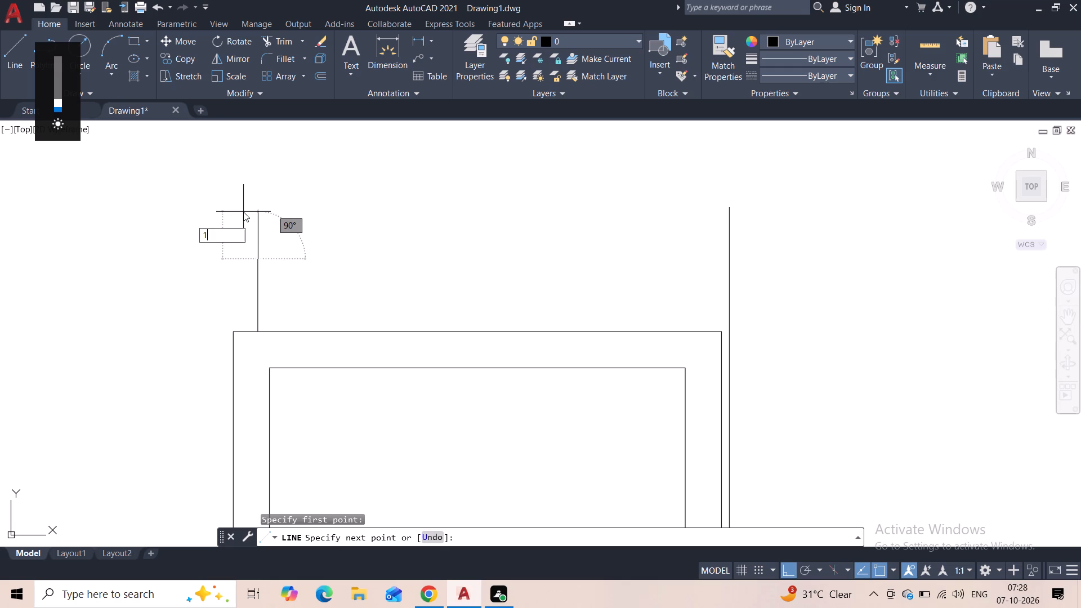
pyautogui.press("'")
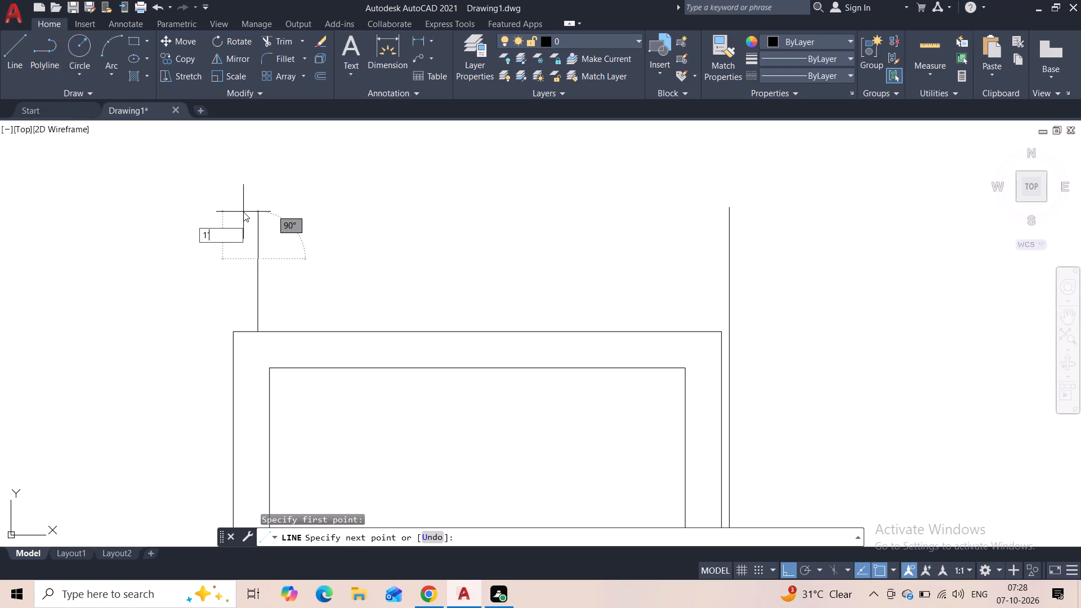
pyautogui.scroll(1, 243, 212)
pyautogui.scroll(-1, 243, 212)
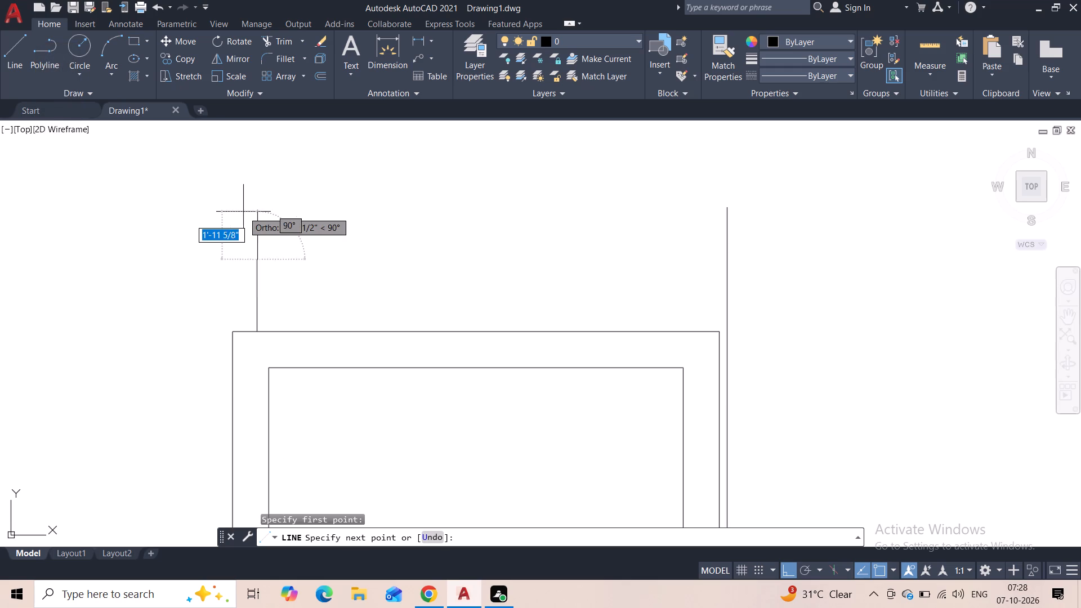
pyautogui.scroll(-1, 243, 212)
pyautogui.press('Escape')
# Continue the short roof line 1' upward, with a horizontal line from its top across to the long right-hand vertical line.
pyautogui.click(19, 56)
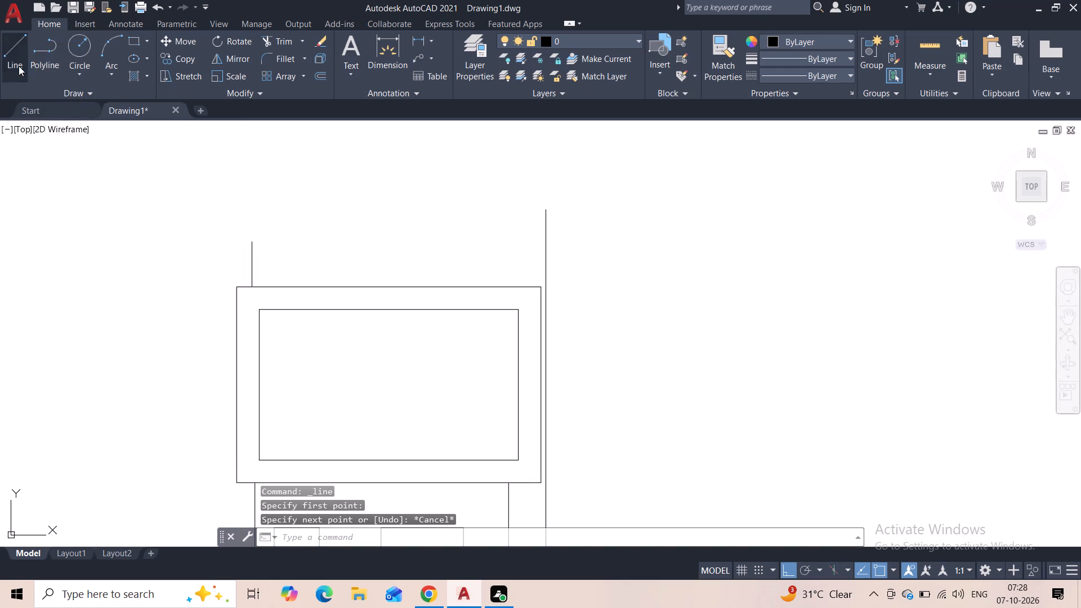
pyautogui.click(252, 241)
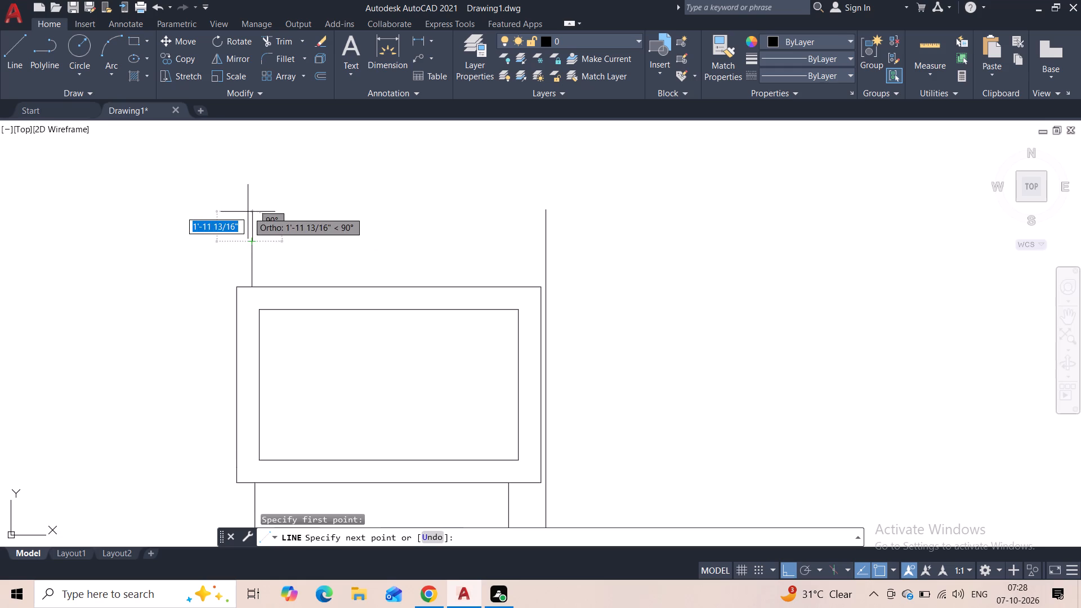
pyautogui.write("1'")
pyautogui.press('Return')
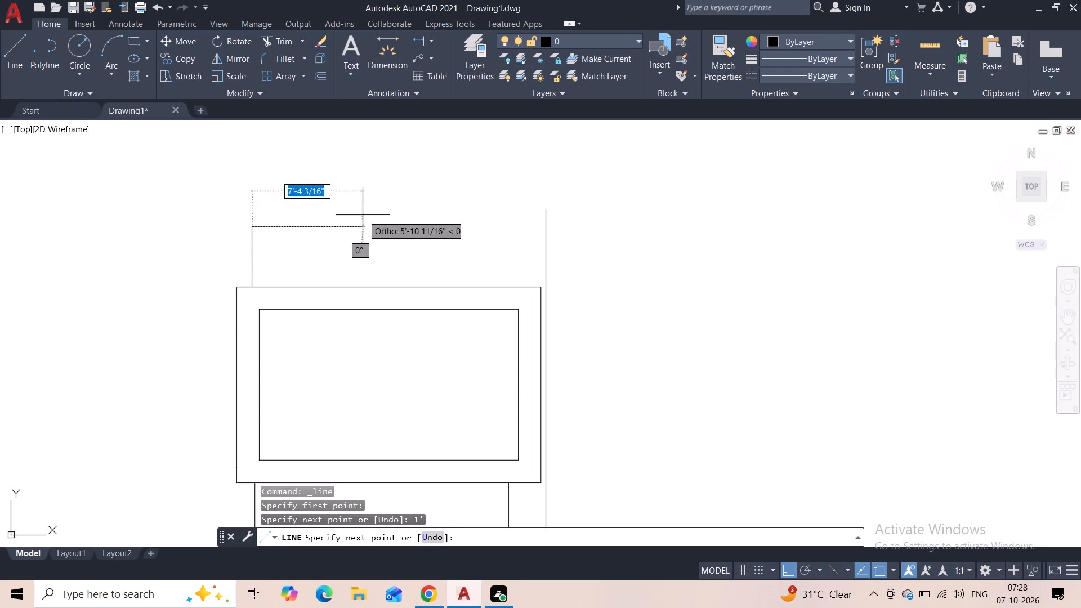
pyautogui.click(546, 229)
pyautogui.press('Escape')
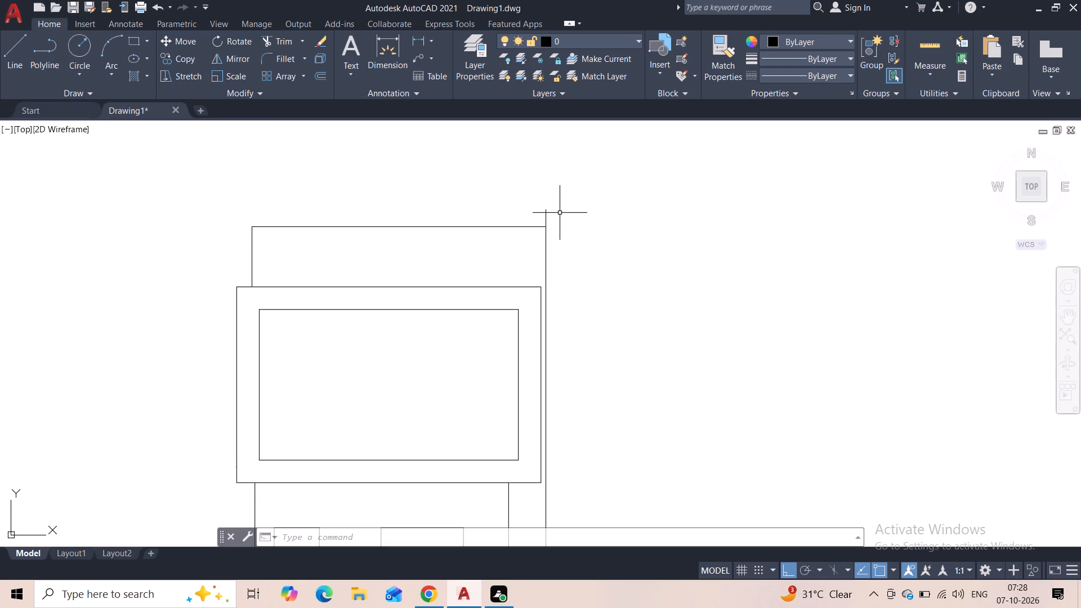
# Copy the lower storey's door outline about 11' straight up into the upper storey's inner frame.
pyautogui.scroll(-1, 540, 247)
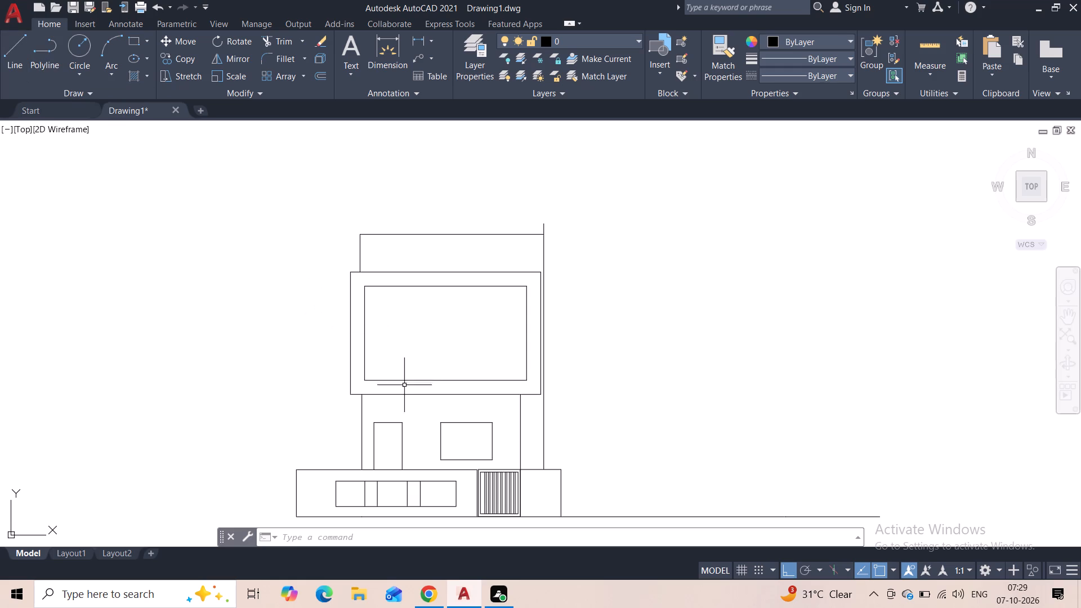
pyautogui.click(404, 421)
pyautogui.click(368, 437)
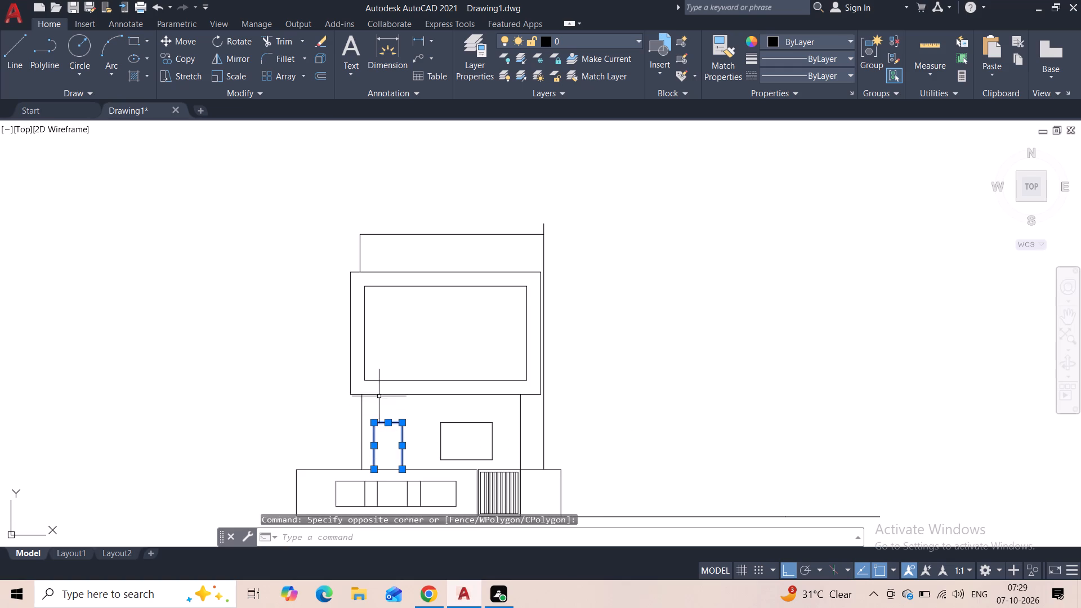
pyautogui.click(169, 59)
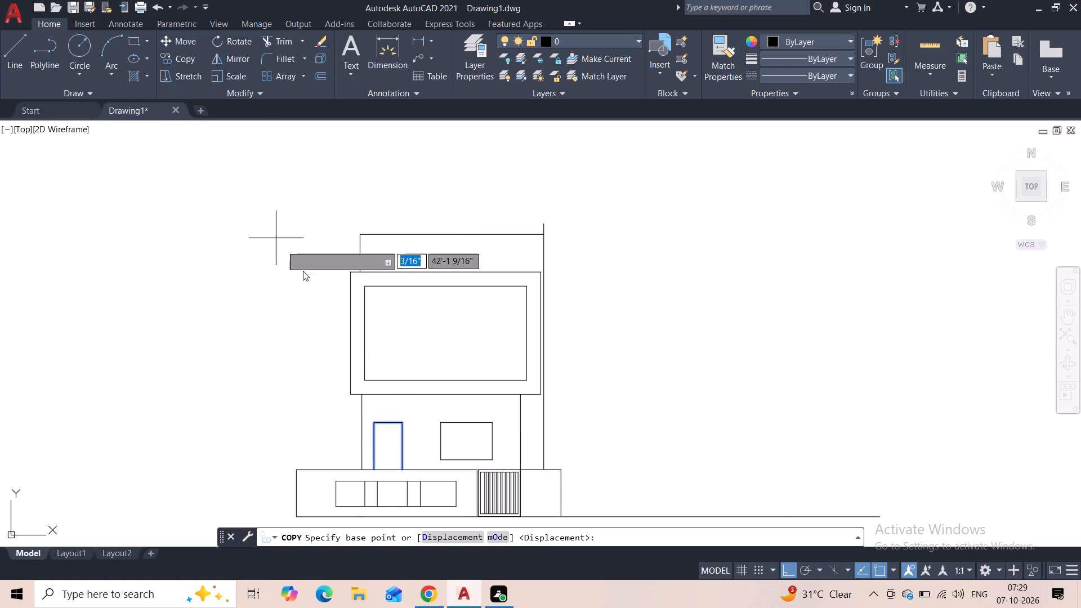
pyautogui.click(386, 424)
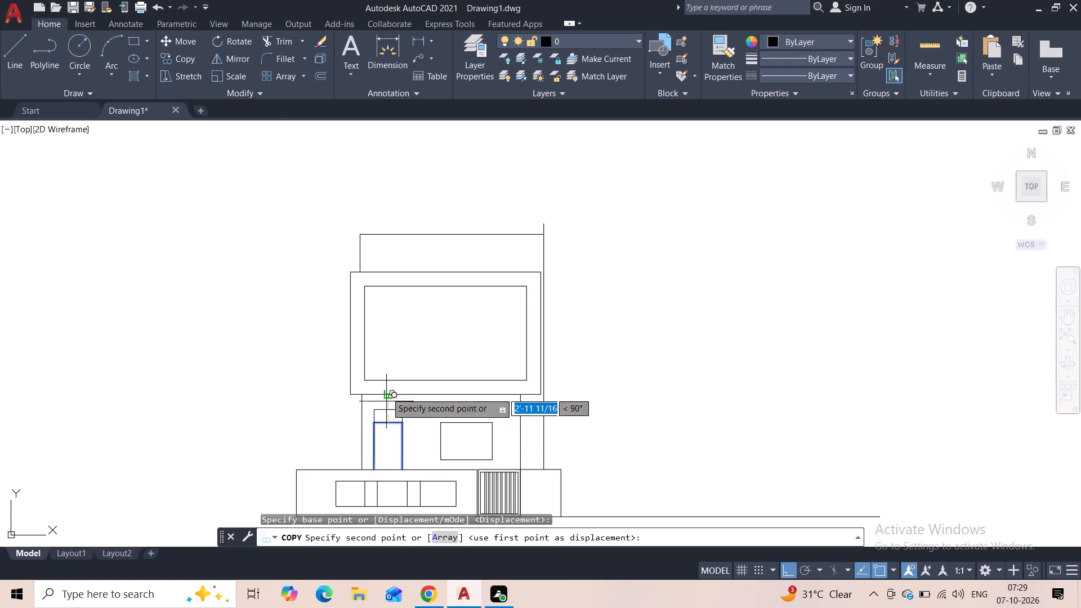
pyautogui.click(389, 314)
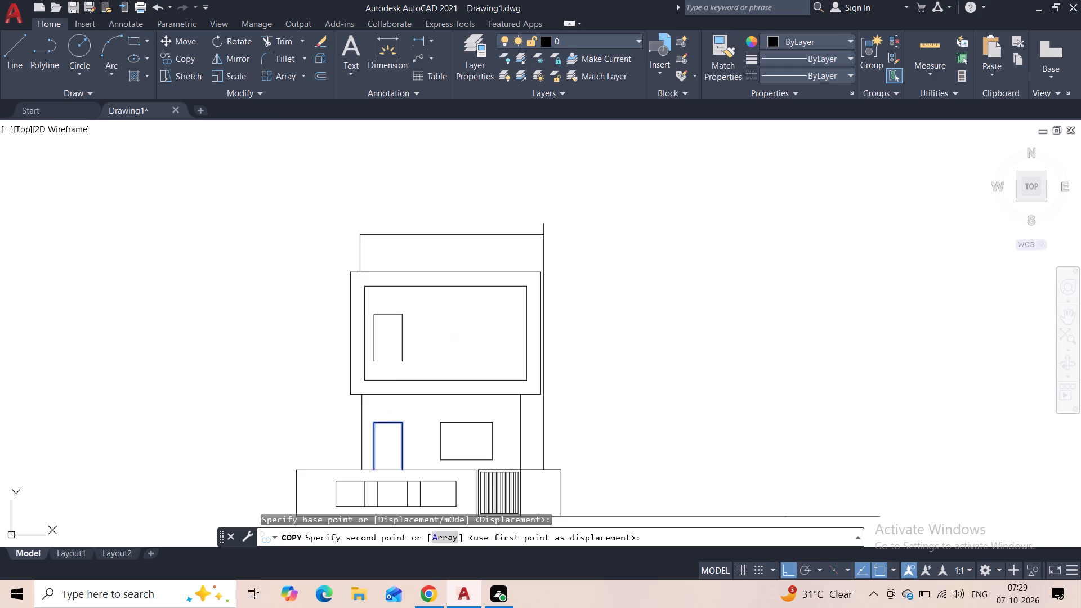
pyautogui.press('Escape')
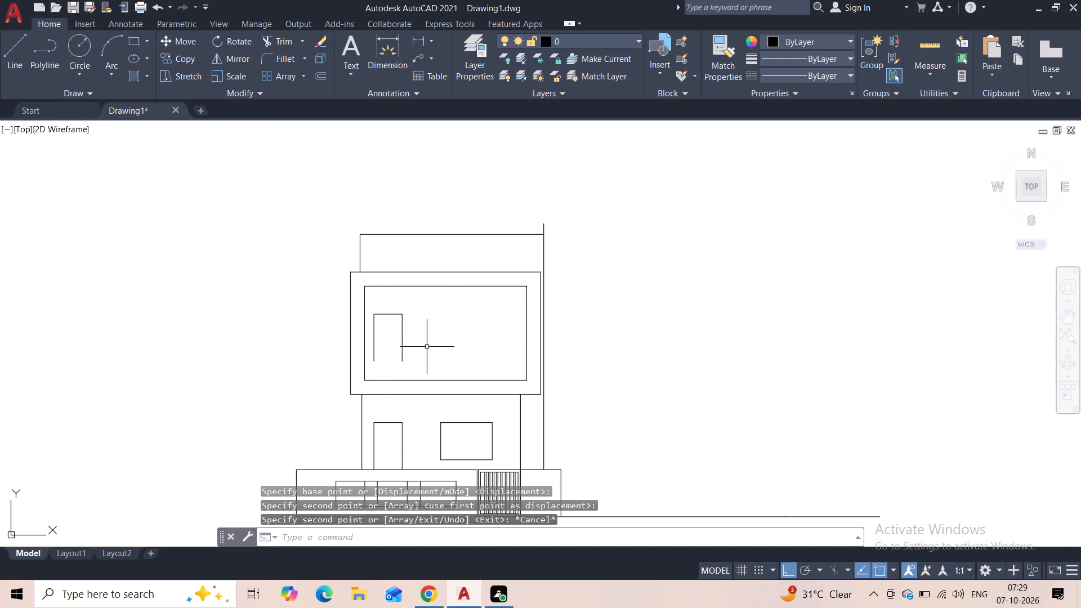
# Extend both sides of the upper storey's door down to the inner frame's bottom edge with two vertical lines.
pyautogui.scroll(1, 419, 346)
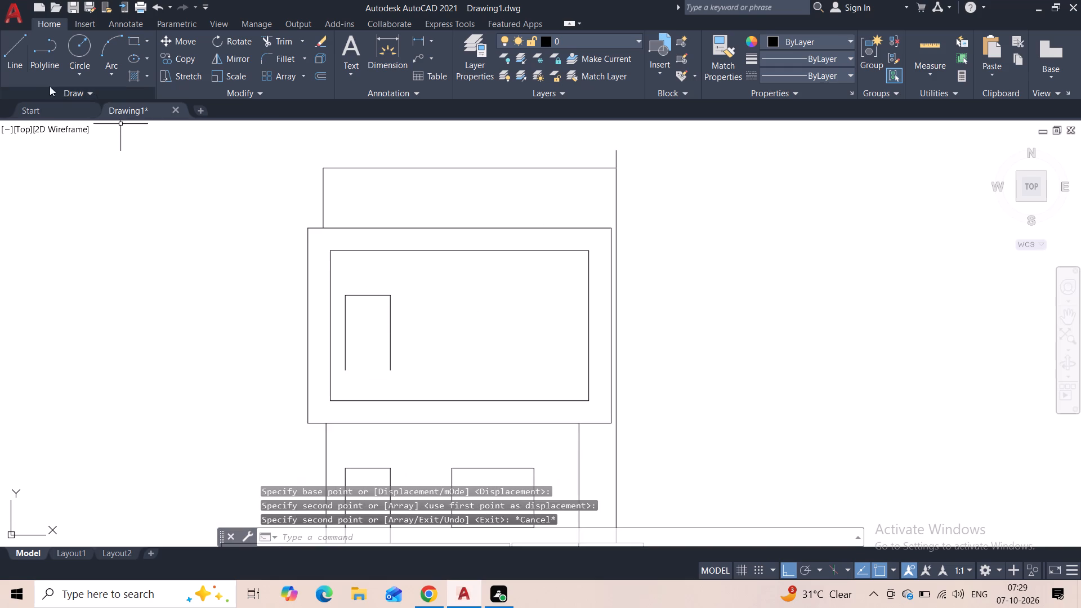
pyautogui.click(11, 62)
pyautogui.click(346, 374)
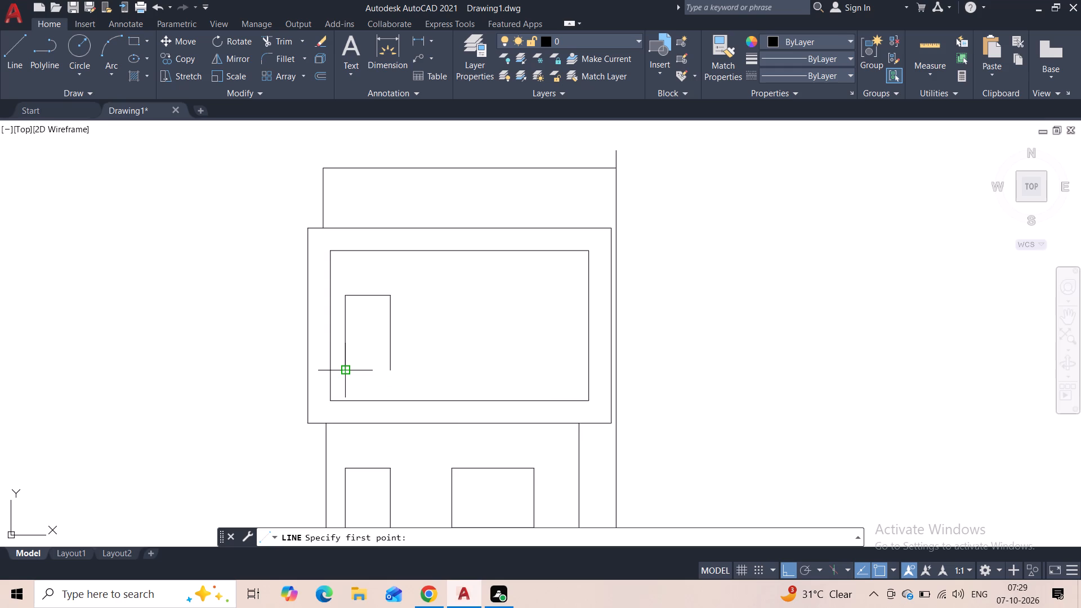
pyautogui.click(347, 396)
pyautogui.press('Escape')
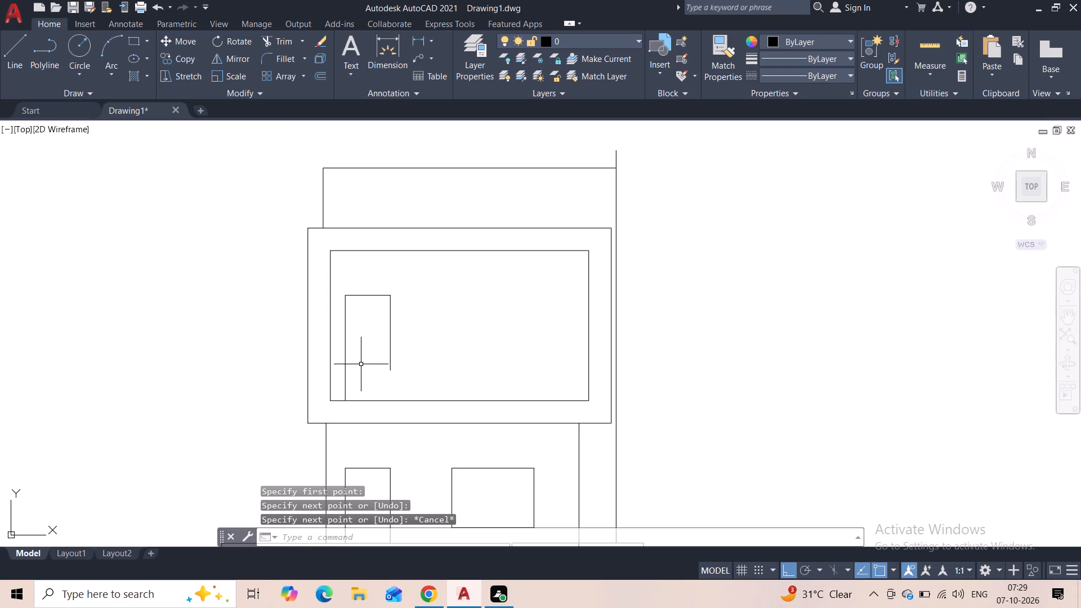
pyautogui.press('space')
pyautogui.click(392, 372)
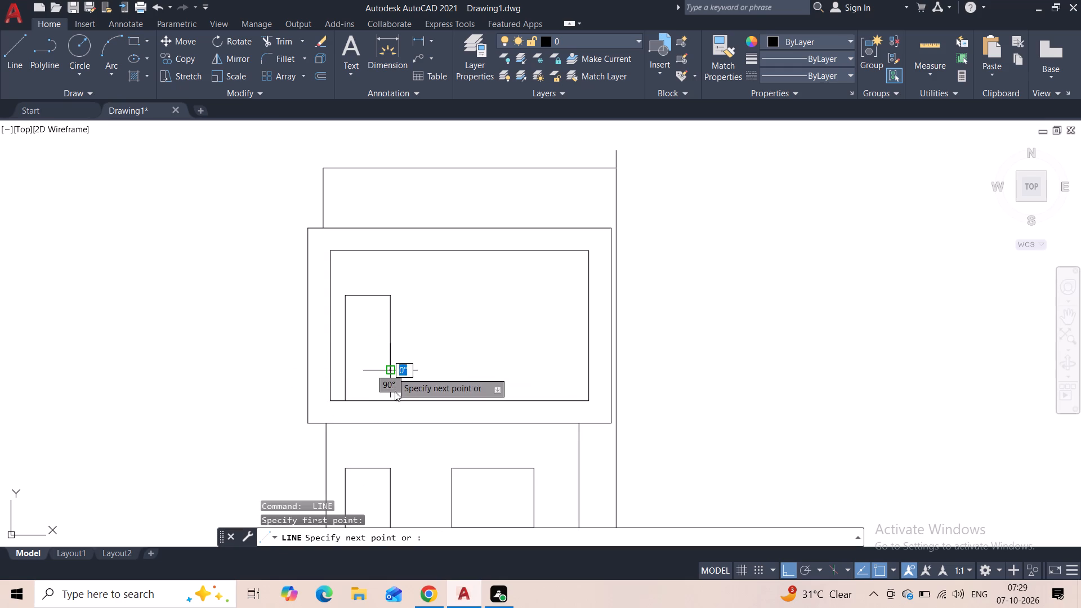
pyautogui.click(395, 399)
pyautogui.press('Escape')
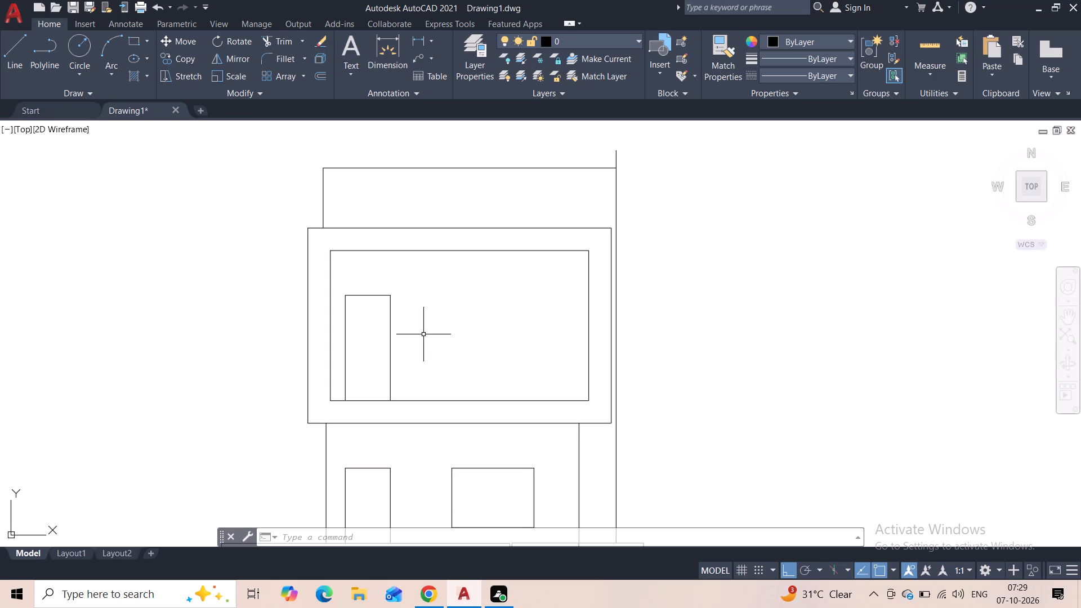
# Measure the upper door's height with a linear dimension from its top edge to the inner frame's bottom edge, without keeping the dimension.
pyautogui.scroll(-1, 400, 337)
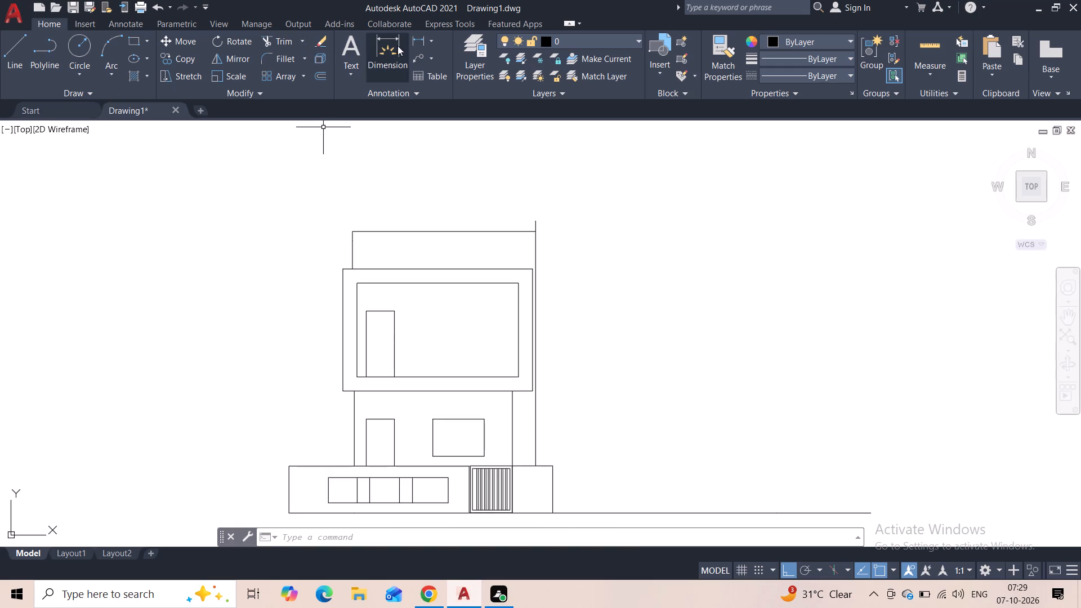
pyautogui.click(415, 41)
pyautogui.scroll(3, 373, 334)
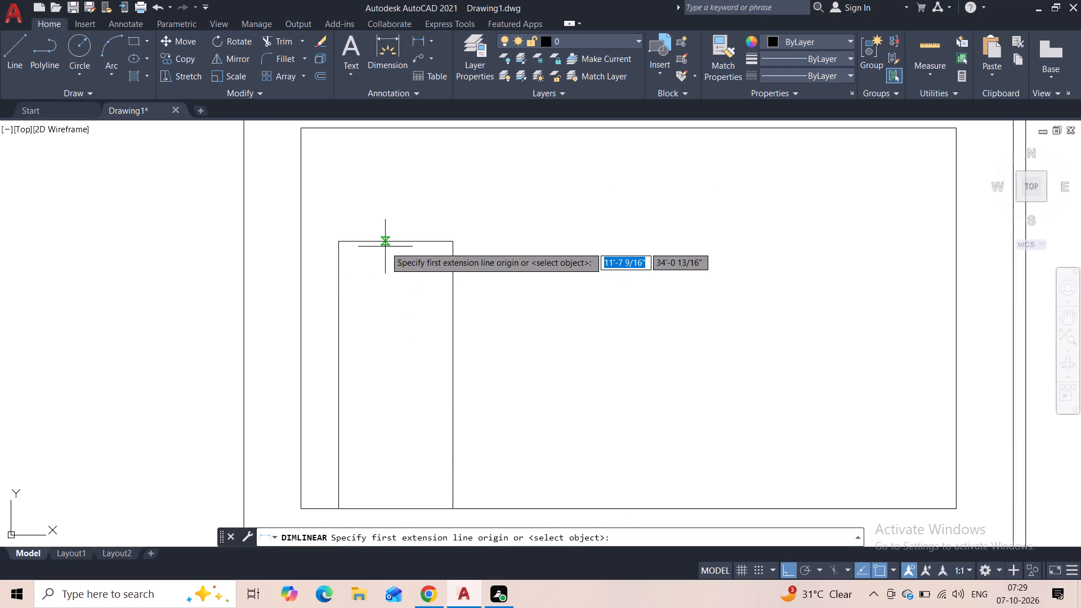
pyautogui.click(386, 242)
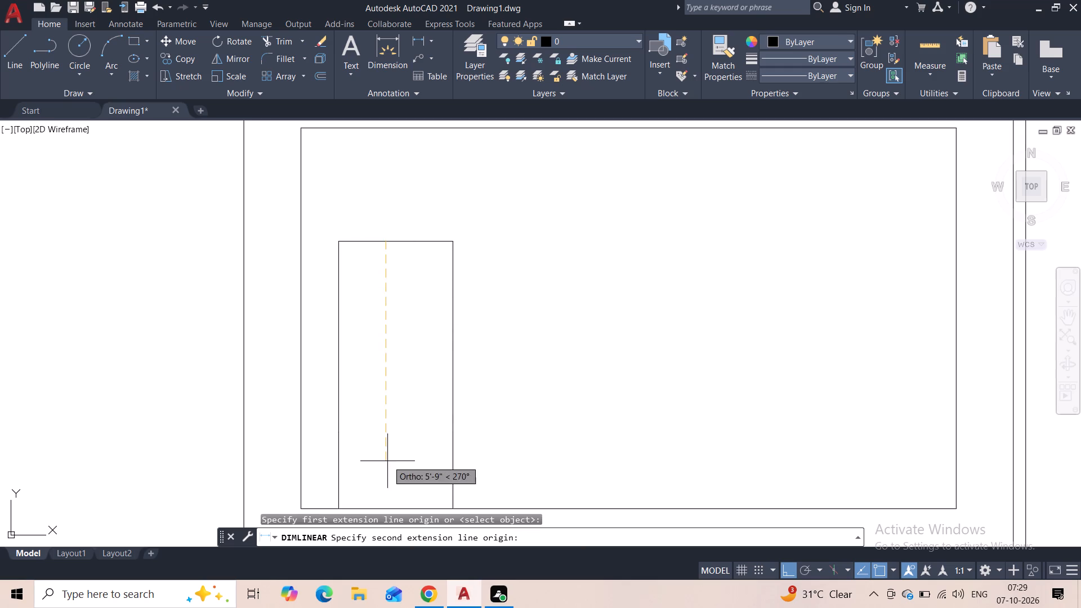
pyautogui.moveTo(387, 461); pyautogui.dragTo(375, 384, button='middle')
pyautogui.click(375, 428)
pyautogui.scroll(2, 389, 321)
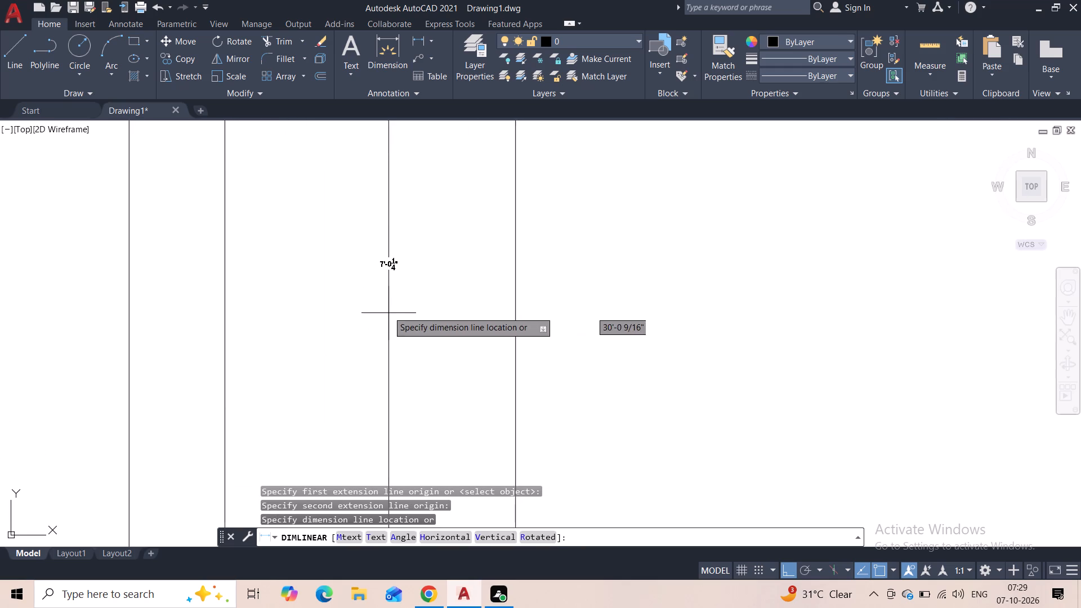
pyautogui.scroll(1, 388, 310)
pyautogui.press('Escape')
pyautogui.scroll(-3, 388, 297)
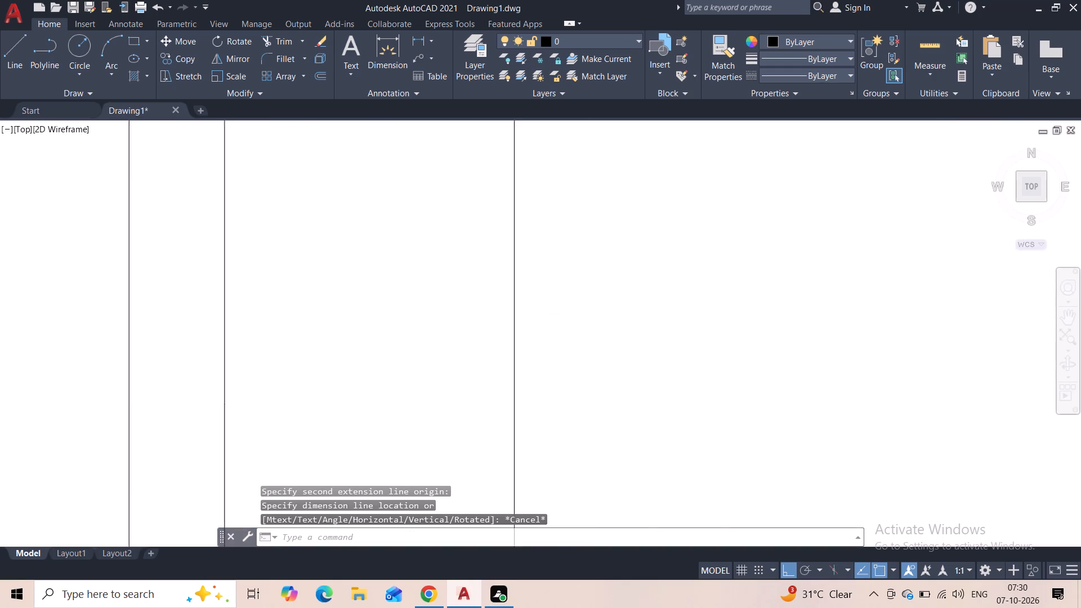
pyautogui.scroll(-3, 397, 294)
pyautogui.scroll(-1, 472, 294)
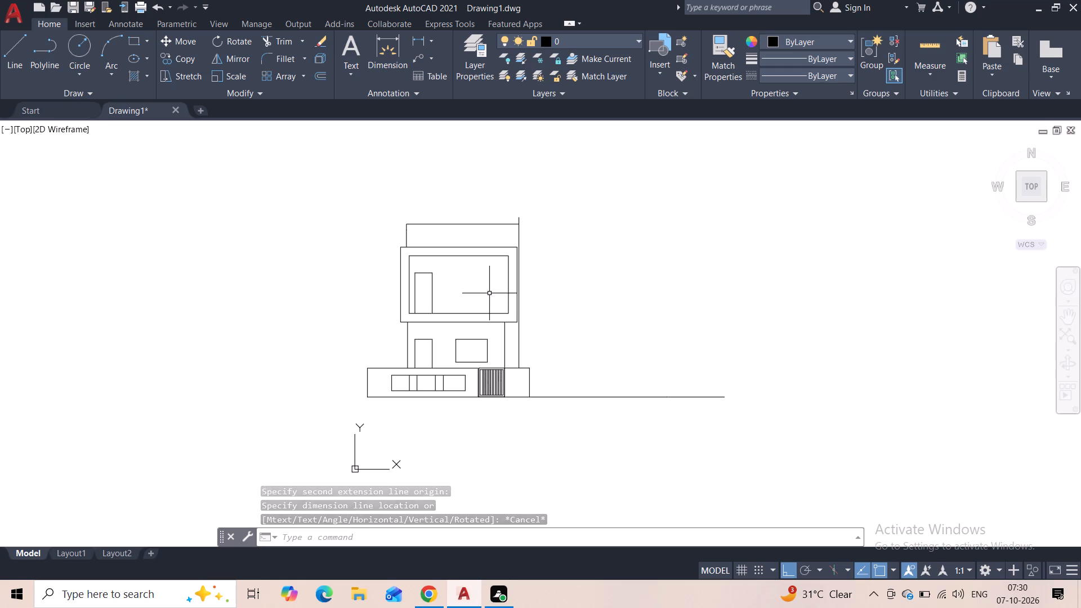
# Copy the lower storey's window rectangle straight up into the upper storey's inner frame, its top aligned with the door's top.
pyautogui.click(494, 336)
pyautogui.click(452, 350)
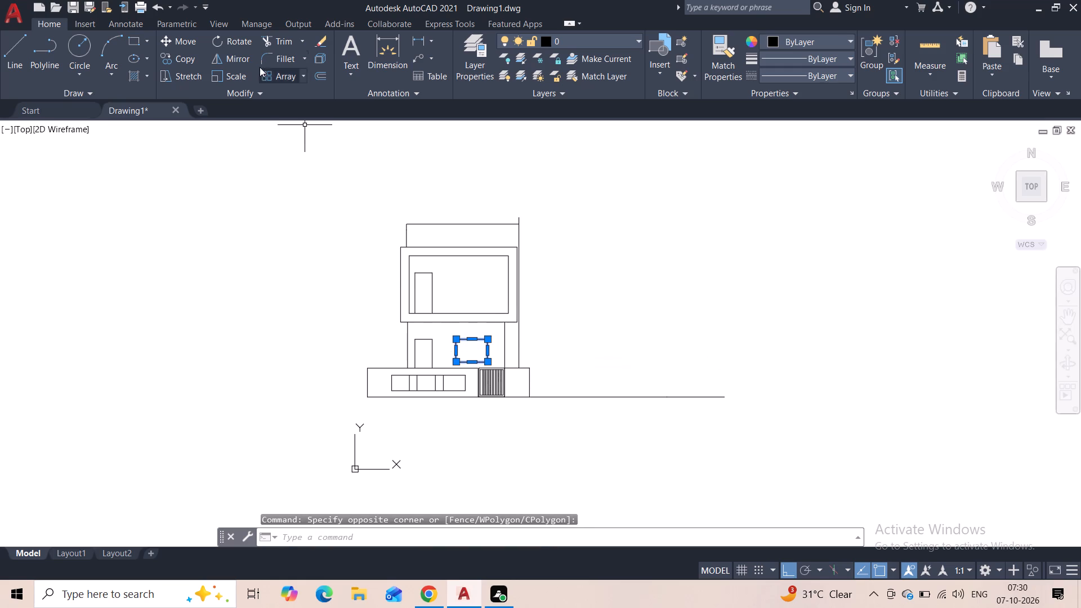
pyautogui.click(184, 54)
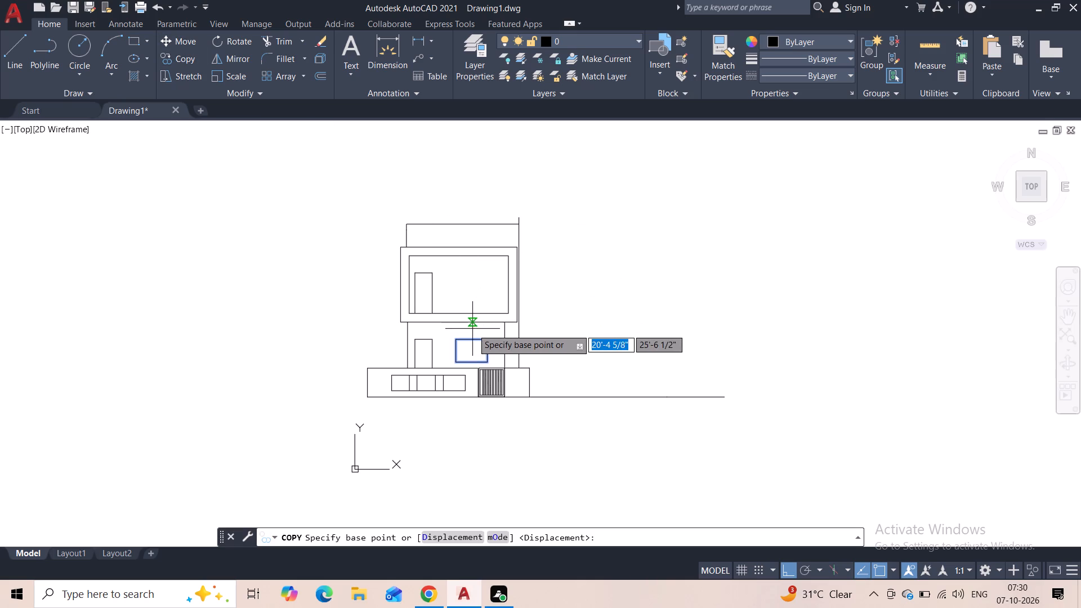
pyautogui.click(469, 341)
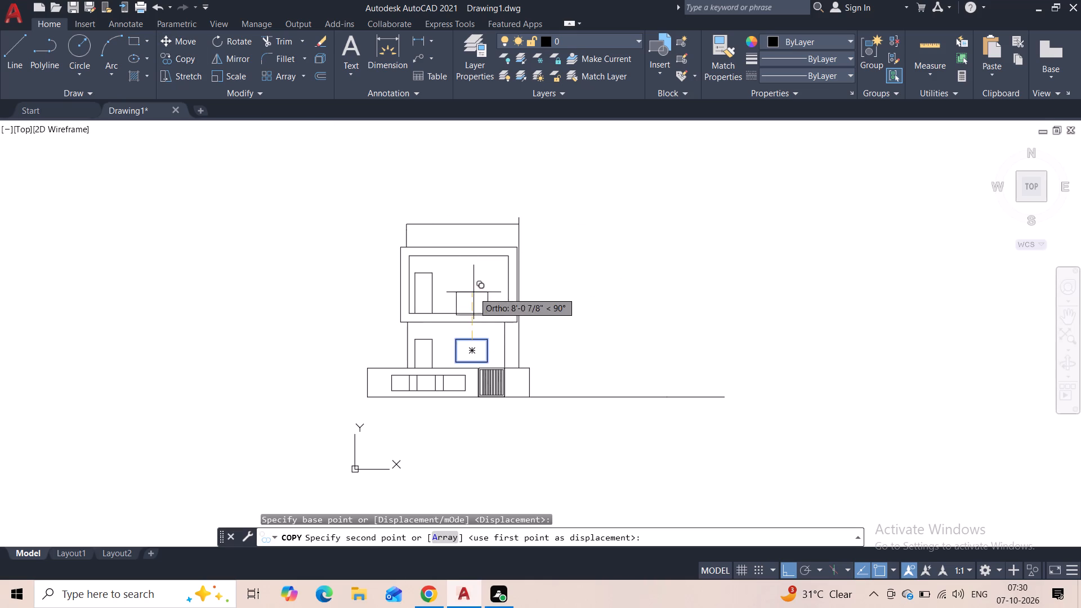
pyautogui.scroll(2, 474, 274)
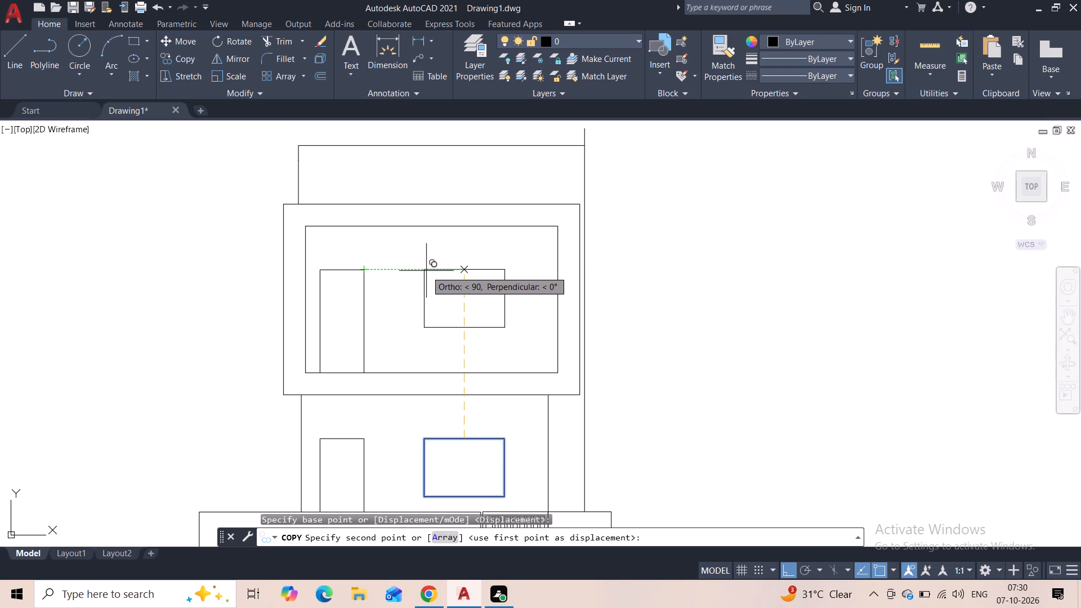
pyautogui.click(463, 270)
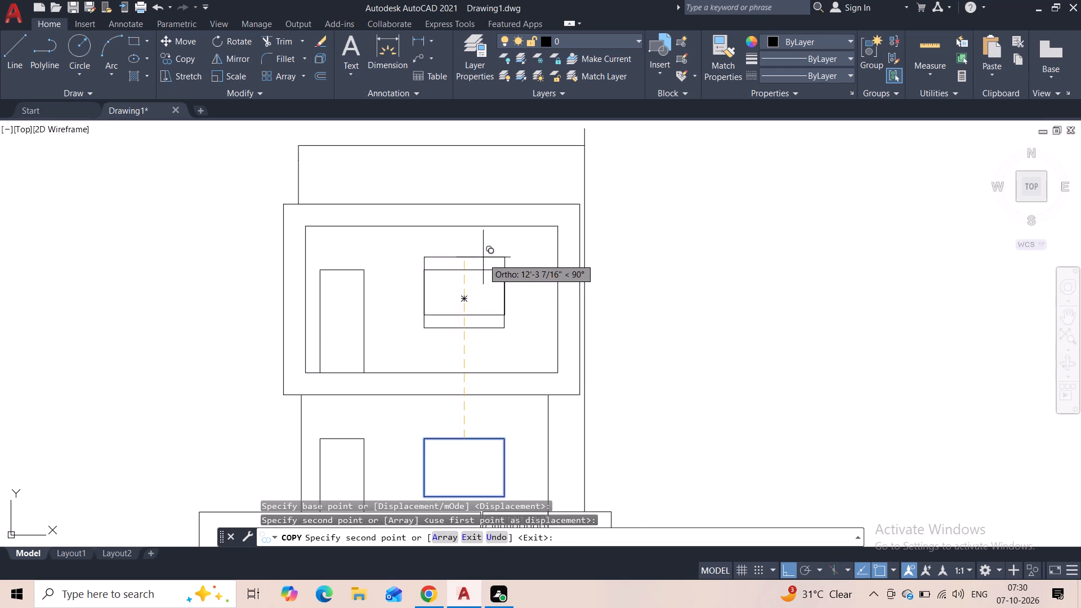
pyautogui.press('Escape')
pyautogui.scroll(-2, 480, 272)
pyautogui.scroll(1, 484, 295)
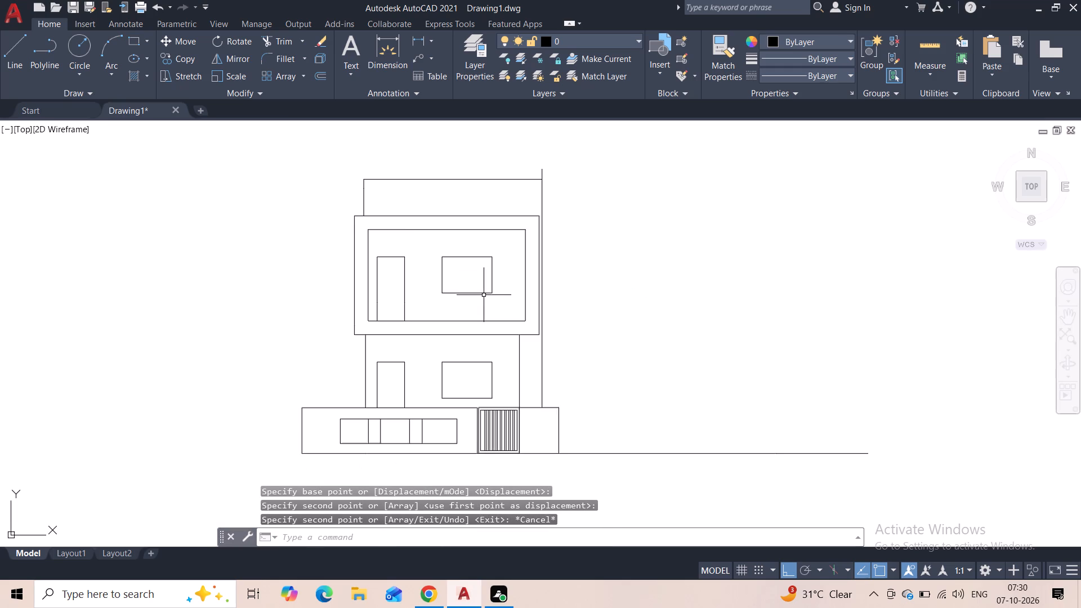
# Draw a line 3' up from the inner frame's bottom-left corner, continuing horizontally across to the frame's right side.
pyautogui.scroll(1, 484, 295)
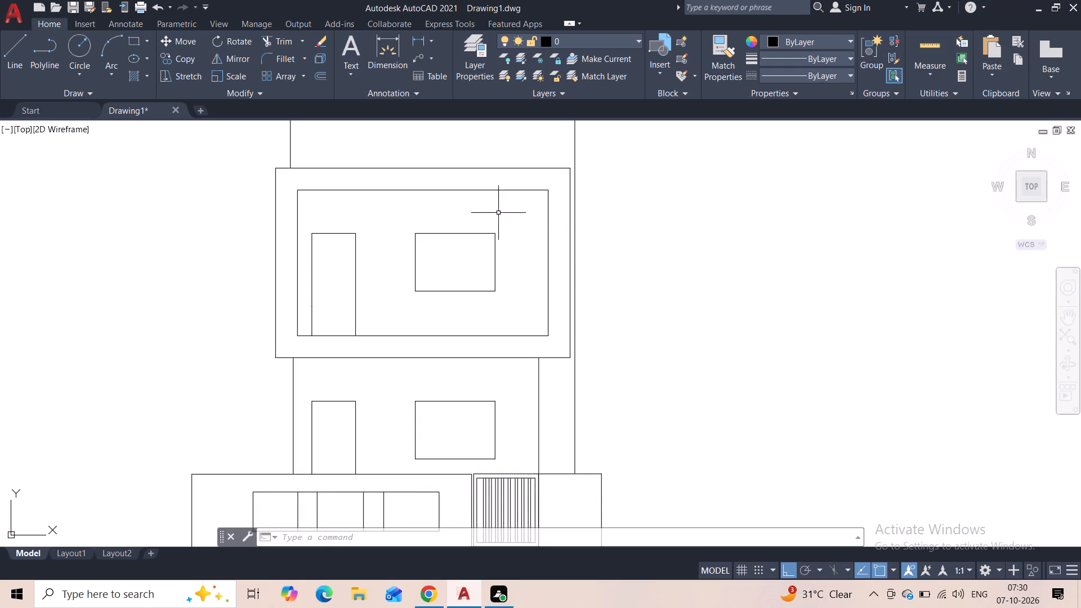
pyautogui.click(22, 54)
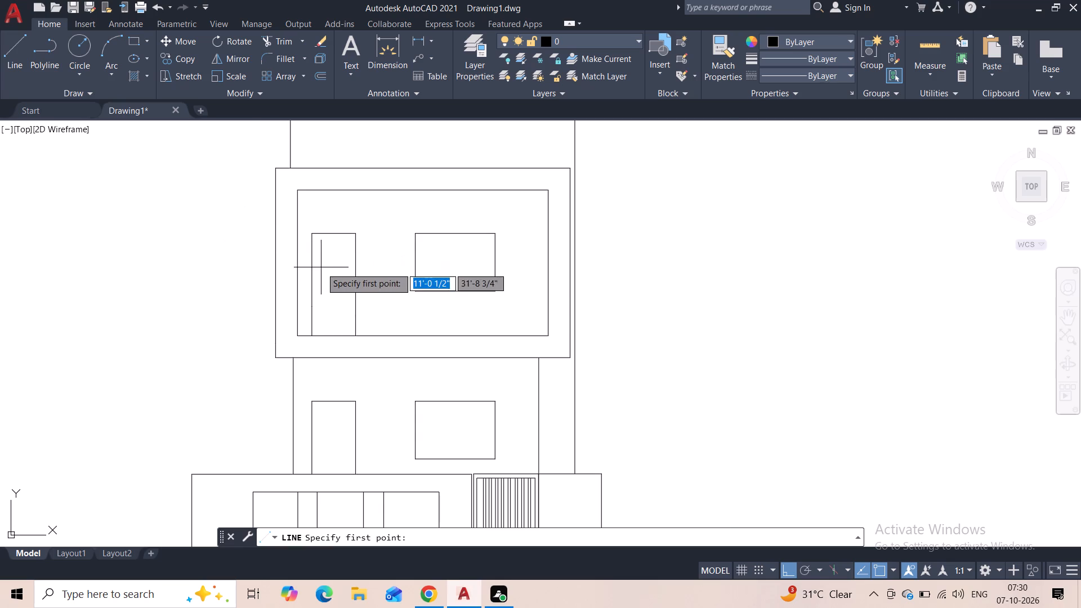
pyautogui.scroll(1, 312, 281)
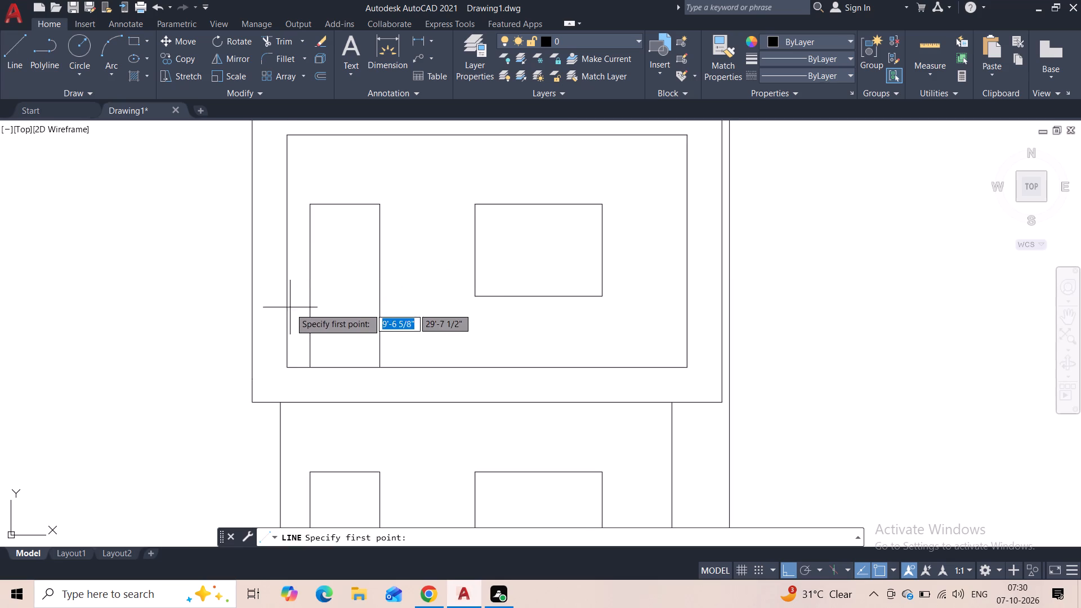
pyautogui.click(291, 366)
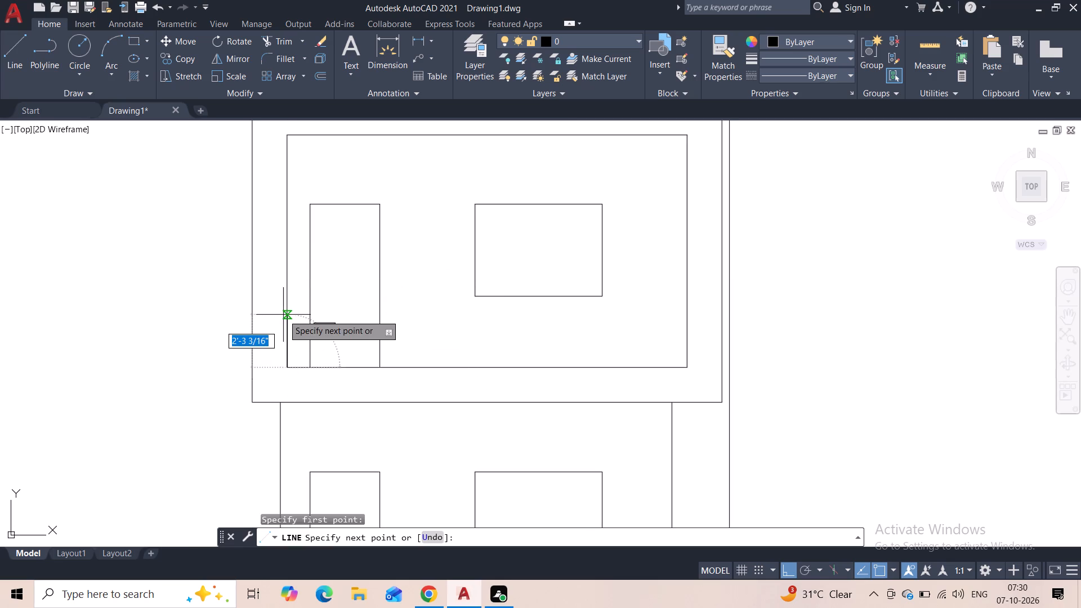
pyautogui.press('3')
pyautogui.press("'")
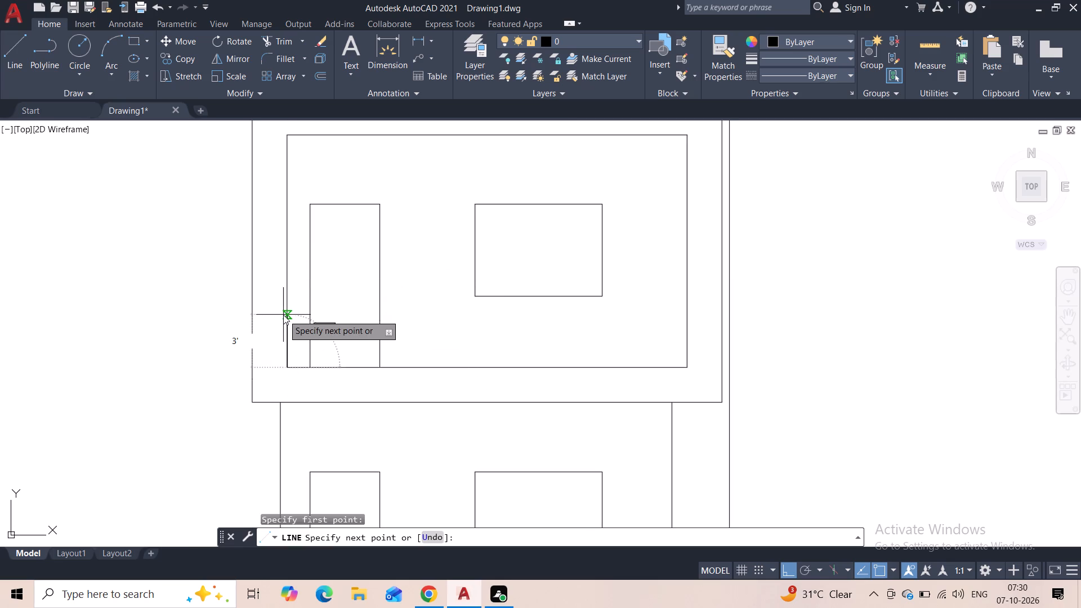
pyautogui.press('Return')
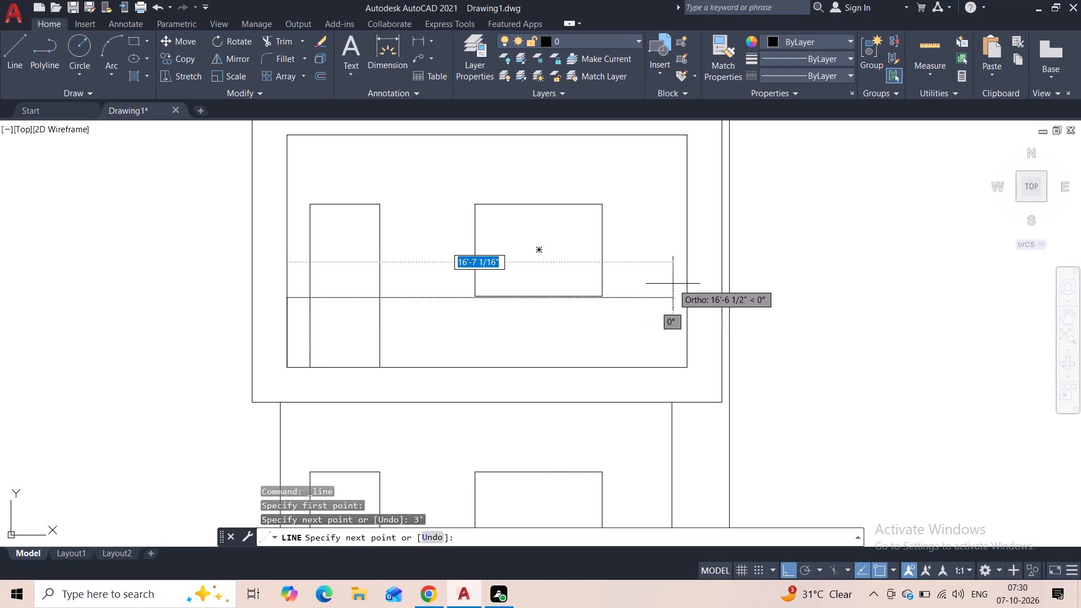
pyautogui.click(687, 293)
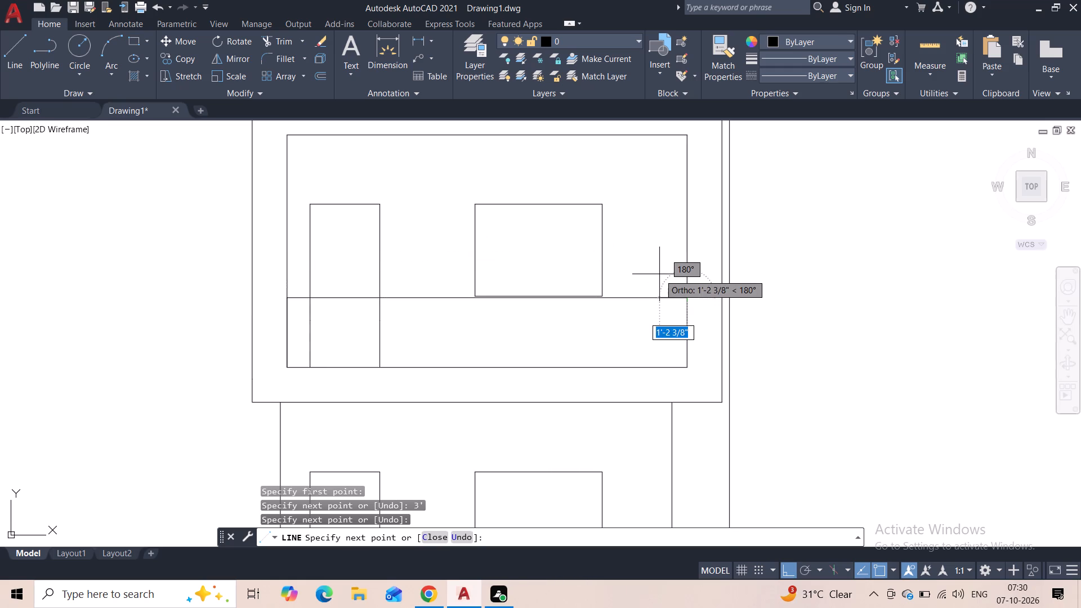
pyautogui.press('Escape')
# Delete the short 3' vertical line overlapping the inner frame's left side.
pyautogui.scroll(3, 454, 290)
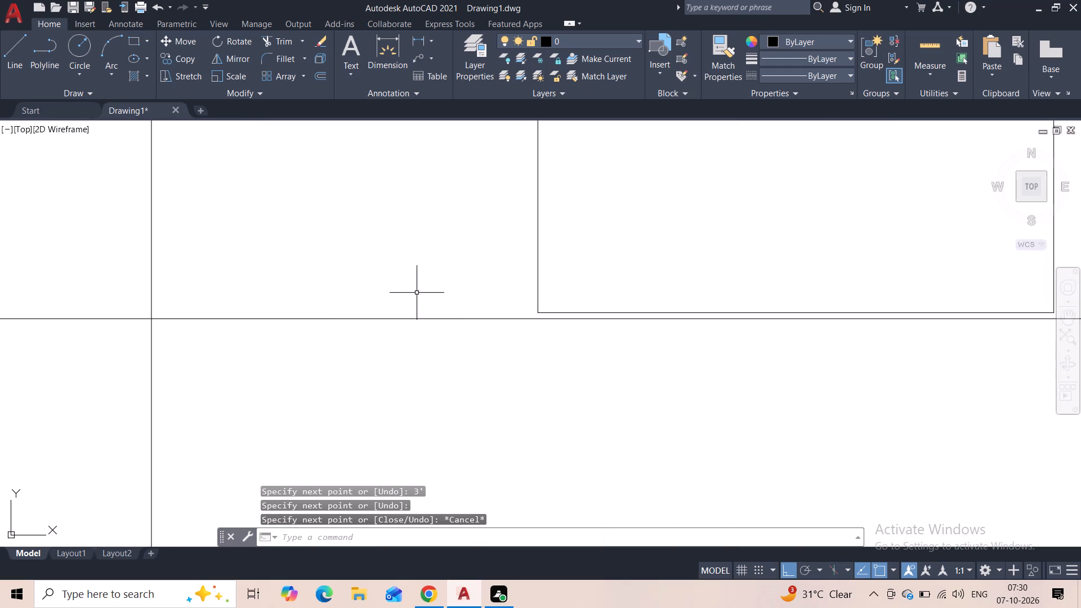
pyautogui.scroll(-2, 341, 332)
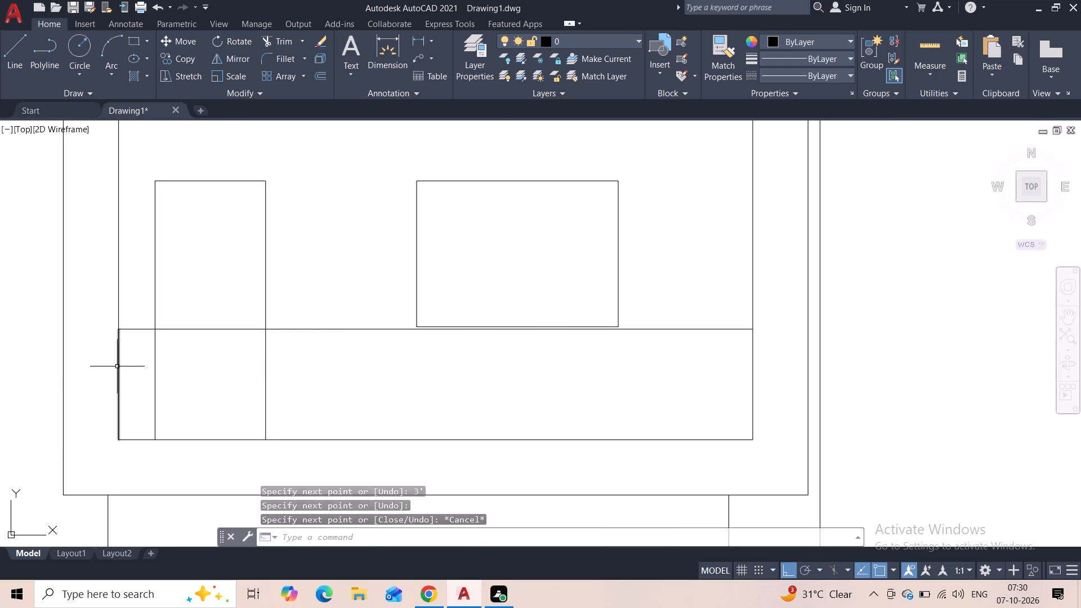
pyautogui.click(118, 366)
pyautogui.press('Delete')
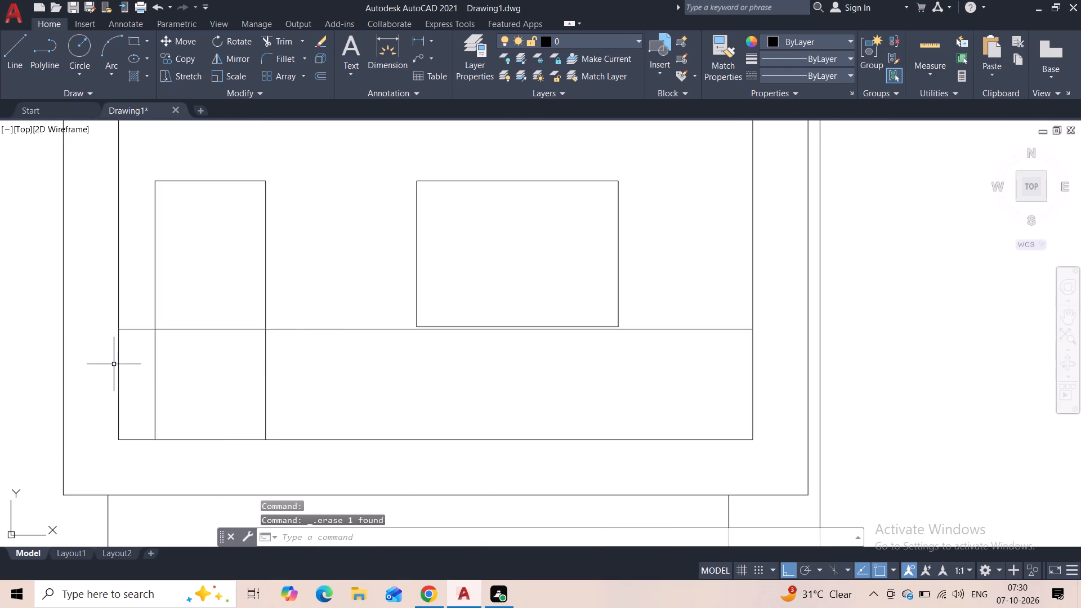
# Offset the horizontal line across the upper storey's inner frame 1" upward.
pyautogui.click(129, 329)
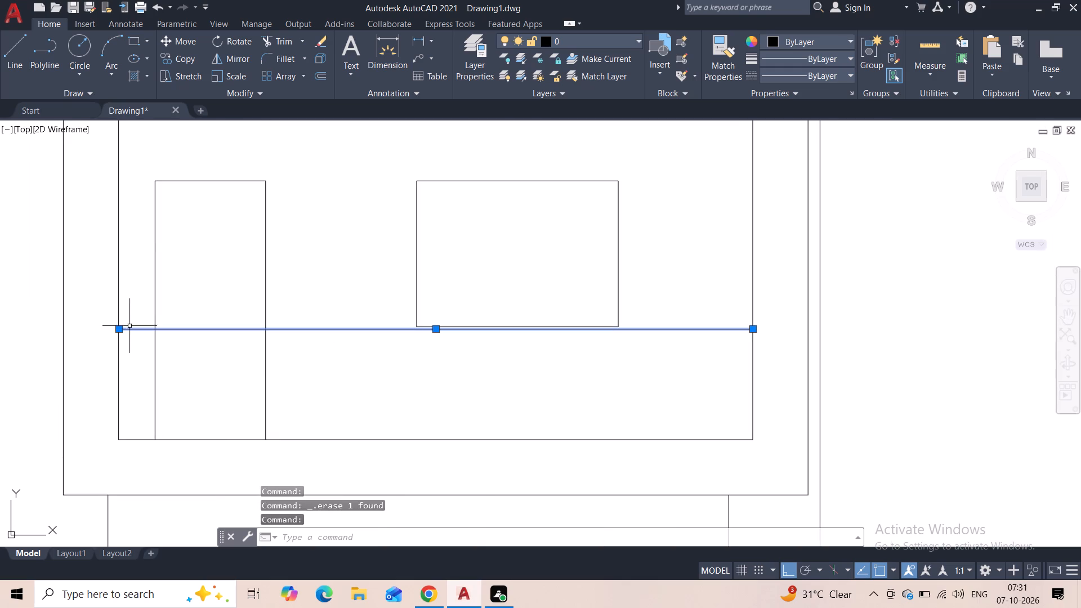
pyautogui.click(316, 76)
pyautogui.press('1')
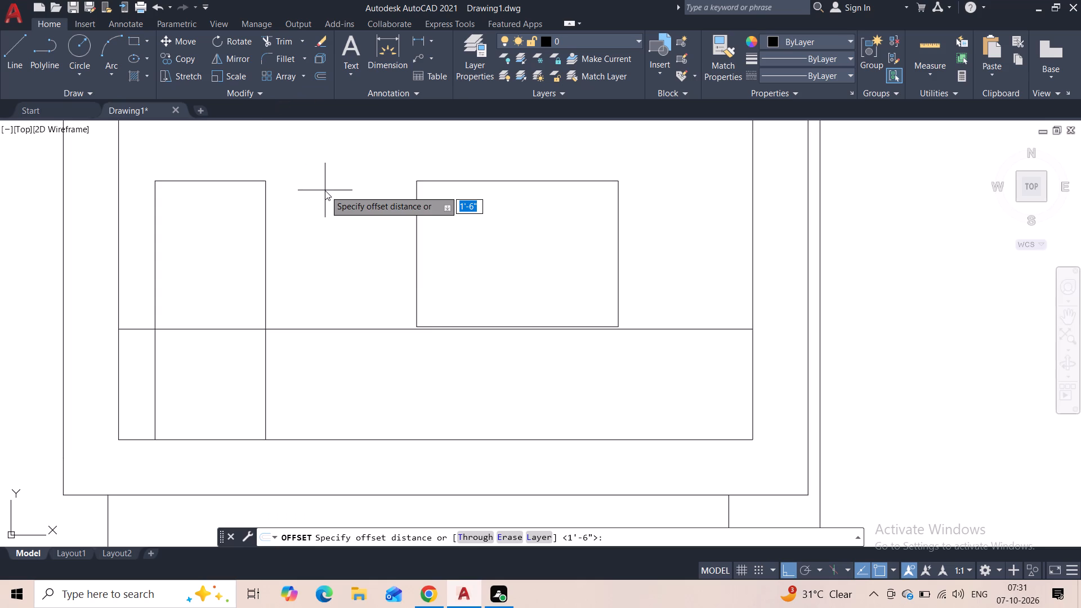
pyautogui.hotkey('shift', '"')
pyautogui.press('Return')
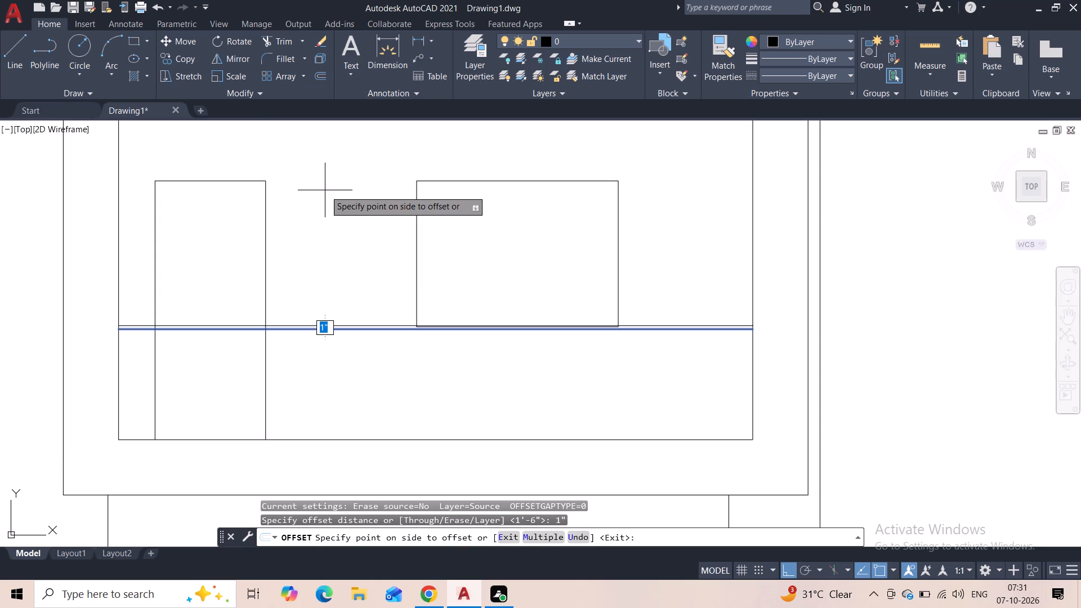
pyautogui.click(325, 190)
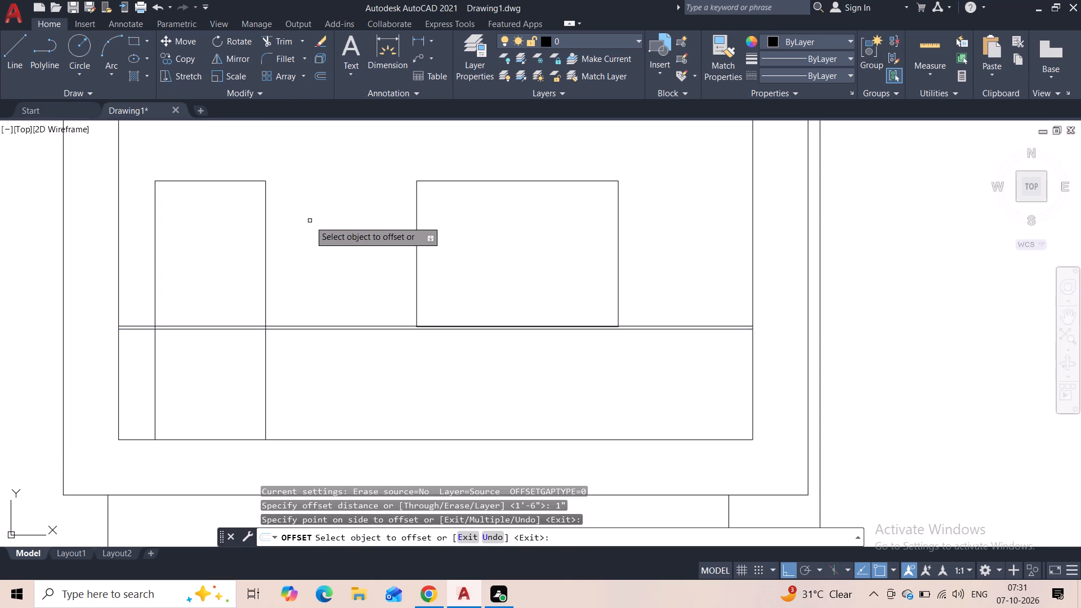
pyautogui.press('Escape')
# Copy the pair of railing lines across the upper storey's inner frame straight up twice, with the first copy about 2 13/16" higher.
pyautogui.click(302, 301)
pyautogui.click(294, 327)
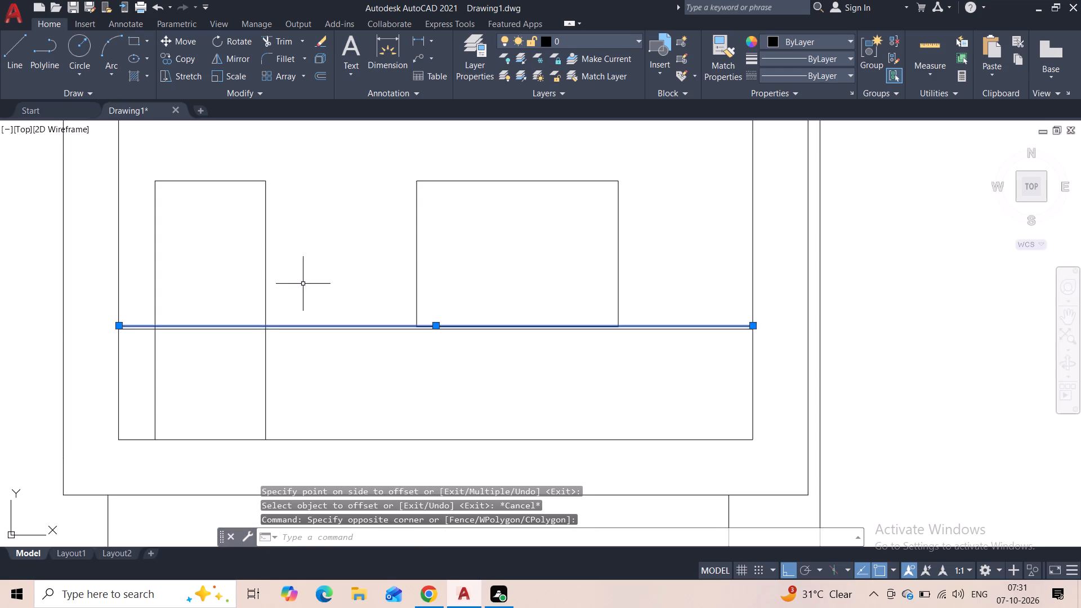
pyautogui.press('Escape')
pyautogui.click(323, 290)
pyautogui.click(309, 354)
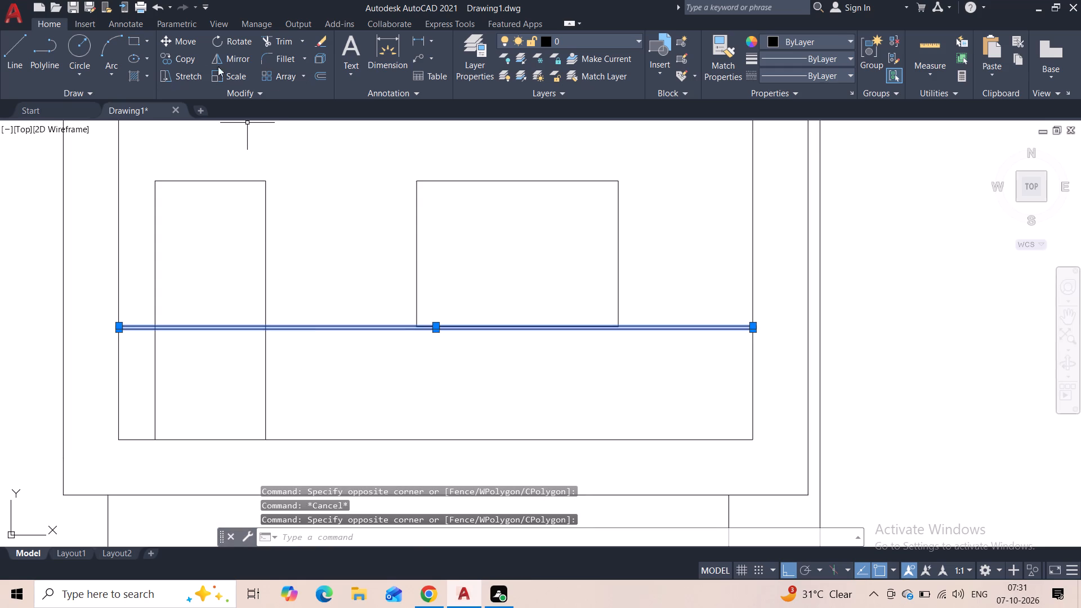
pyautogui.click(173, 61)
pyautogui.scroll(2, 120, 308)
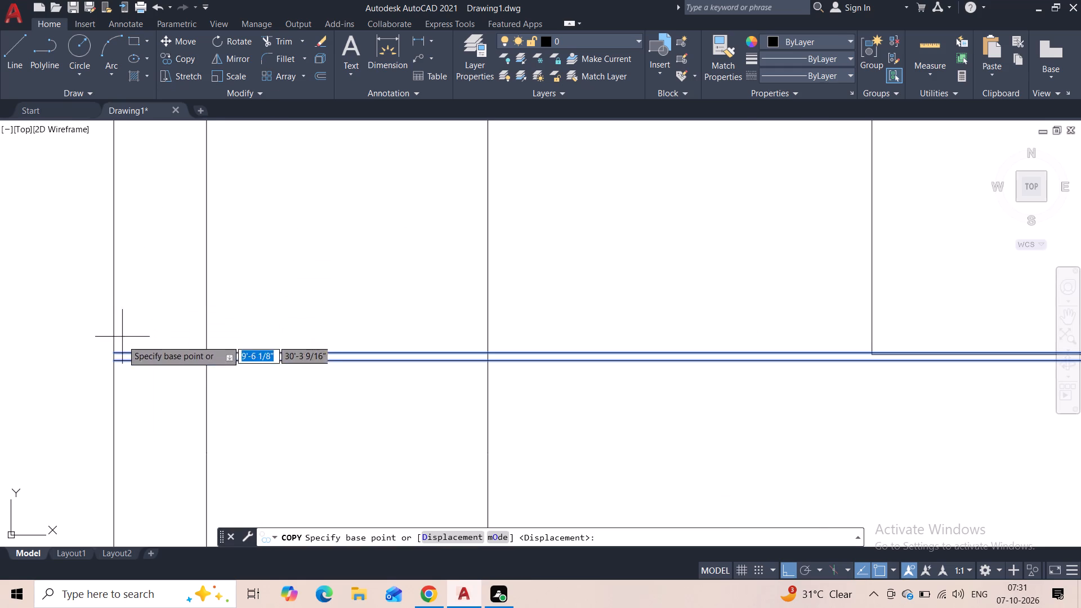
pyautogui.click(116, 353)
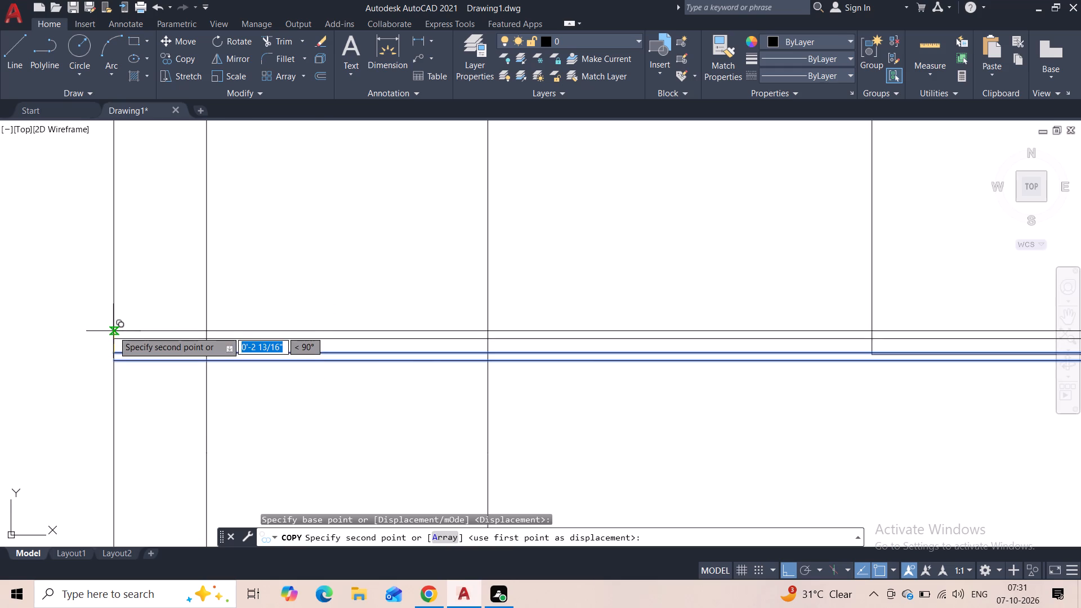
pyautogui.click(113, 332)
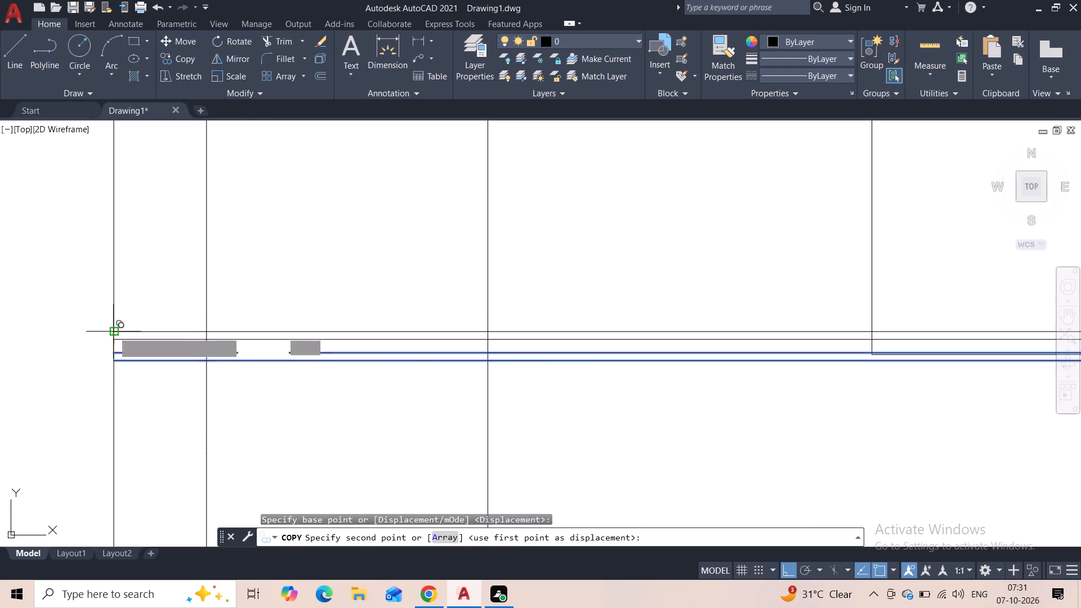
pyautogui.click(113, 312)
pyautogui.press('Escape')
pyautogui.scroll(-2, 137, 274)
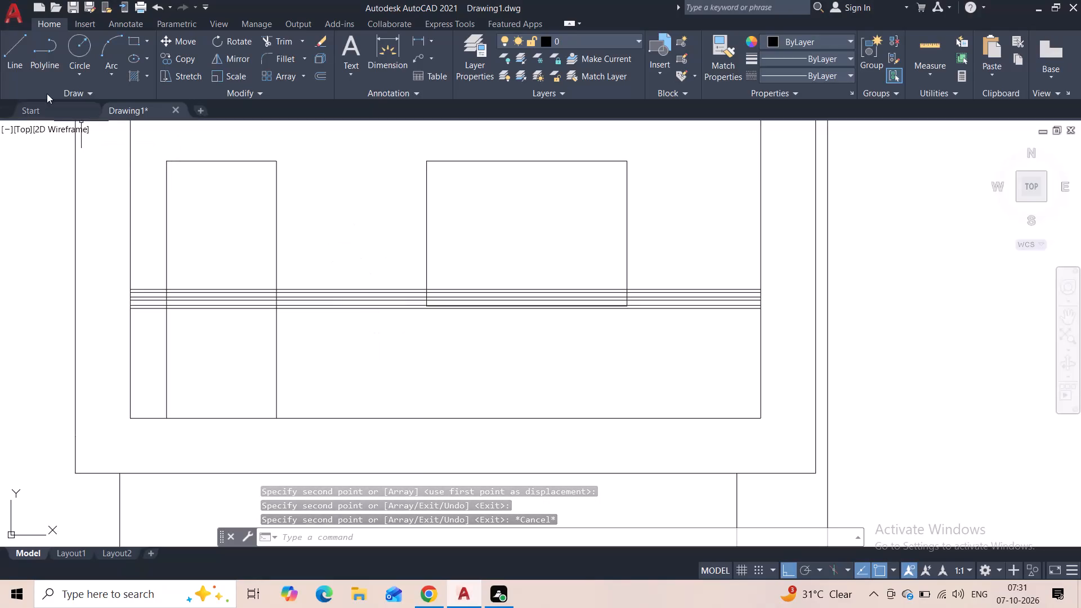
# Draw a 3' vertical line from the lowest railing line down to the inner frame's bottom edge, below the upper window.
pyautogui.click(7, 59)
pyautogui.scroll(2, 578, 327)
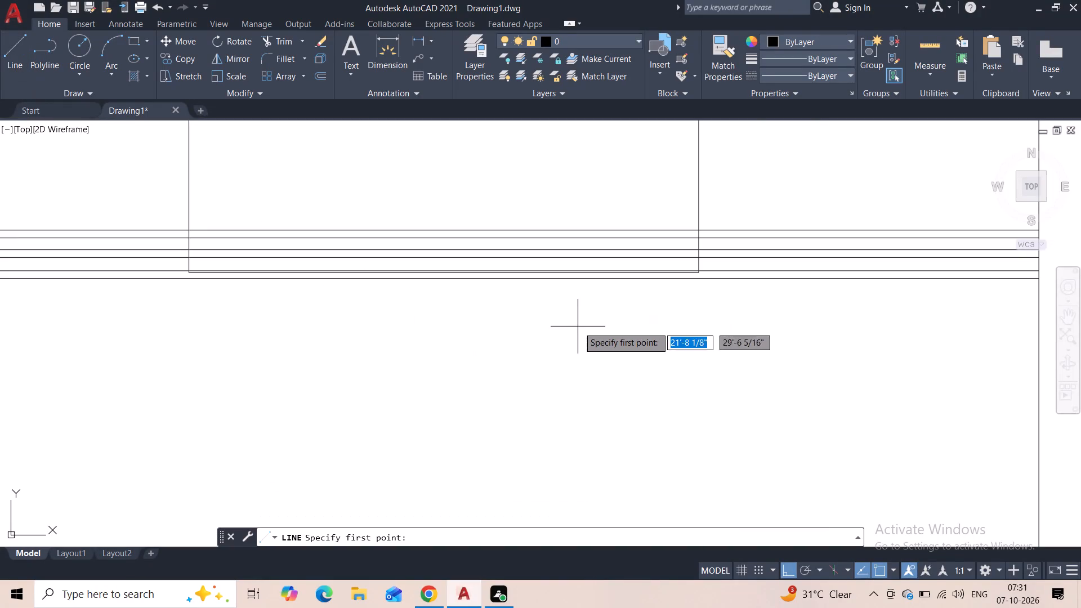
pyautogui.click(577, 279)
pyautogui.moveTo(584, 377); pyautogui.dragTo(556, 252, button='middle')
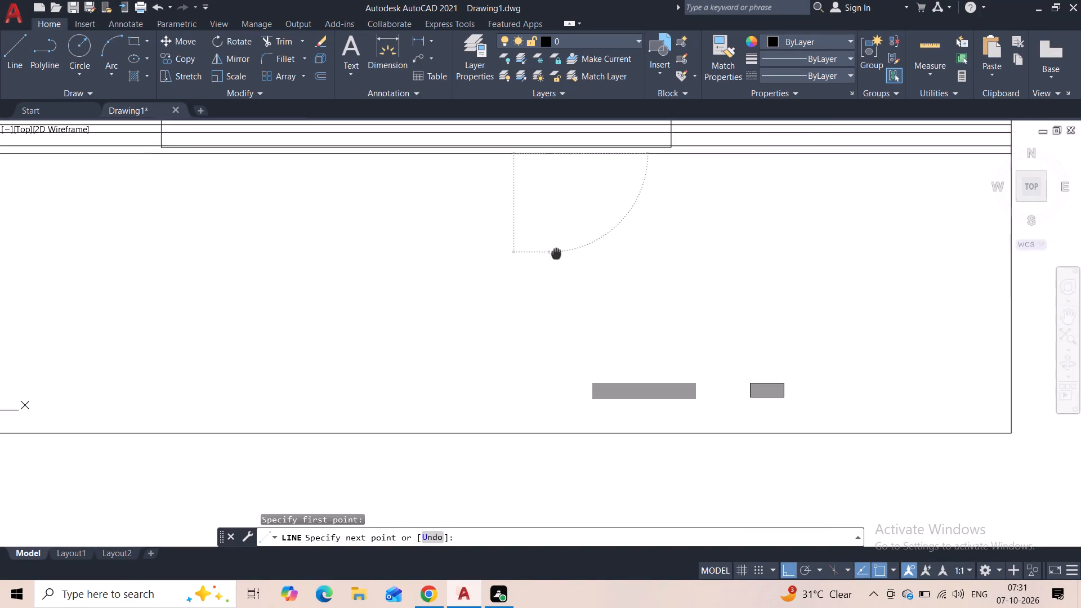
pyautogui.scroll(-3, 547, 274)
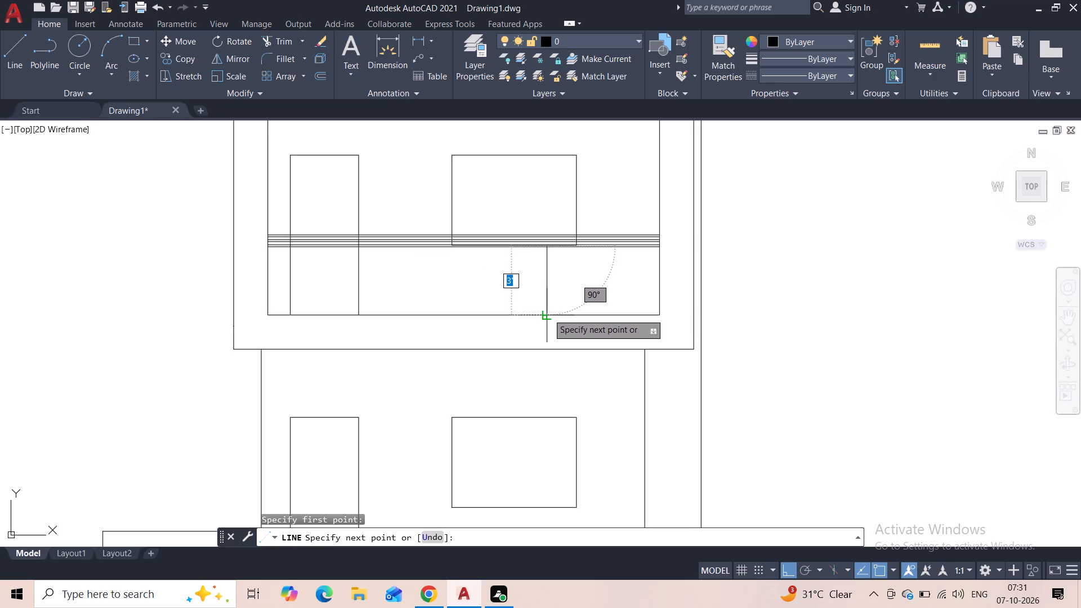
pyautogui.click(548, 314)
pyautogui.press('Escape')
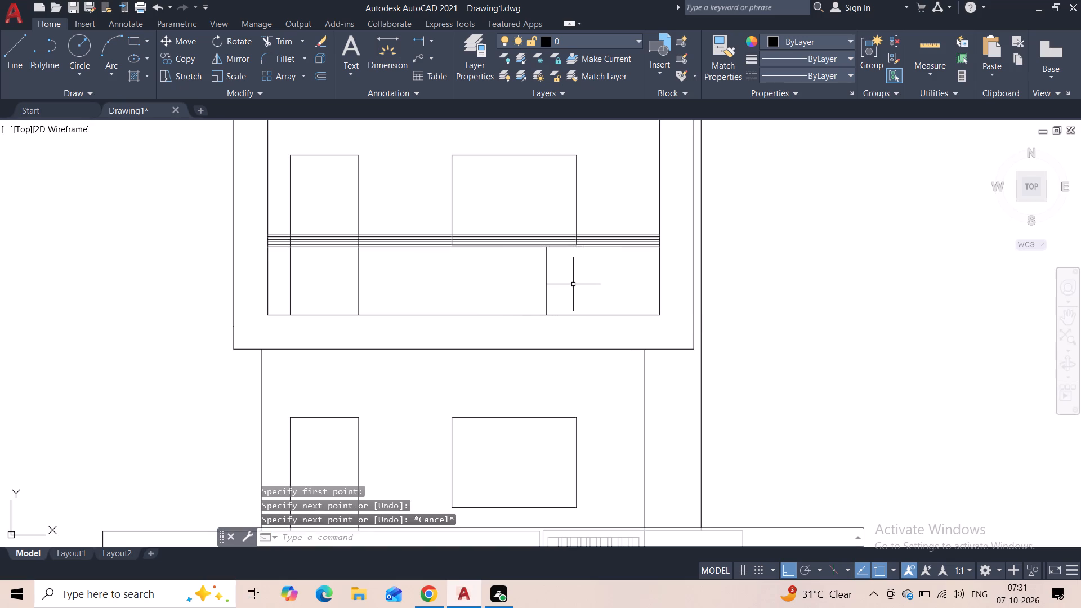
# Move the vertical line below the upper window slightly left along the lowest railing line.
pyautogui.scroll(2, 556, 249)
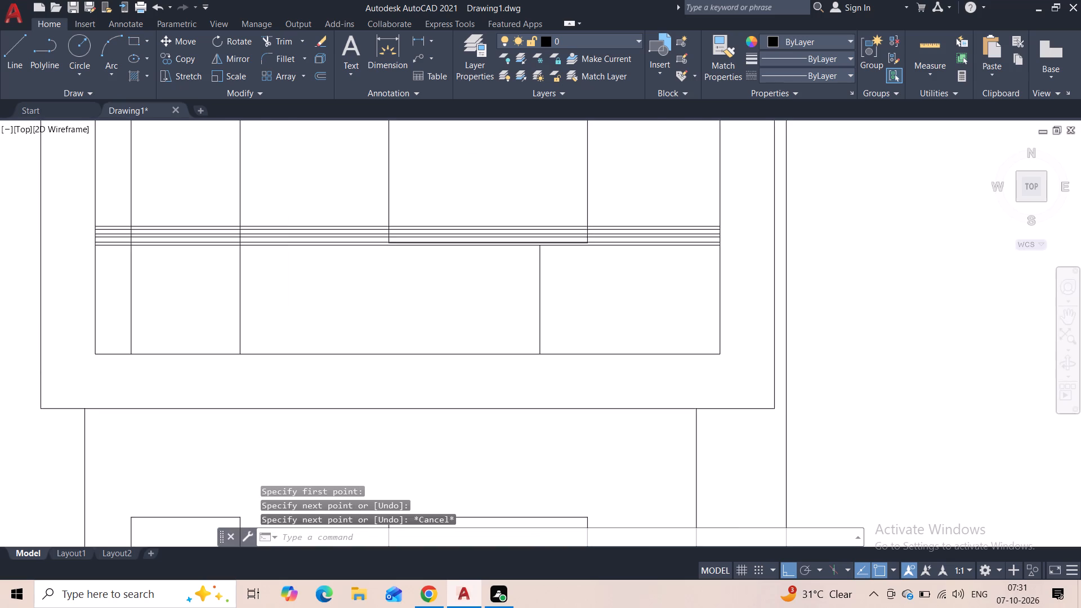
pyautogui.click(531, 268)
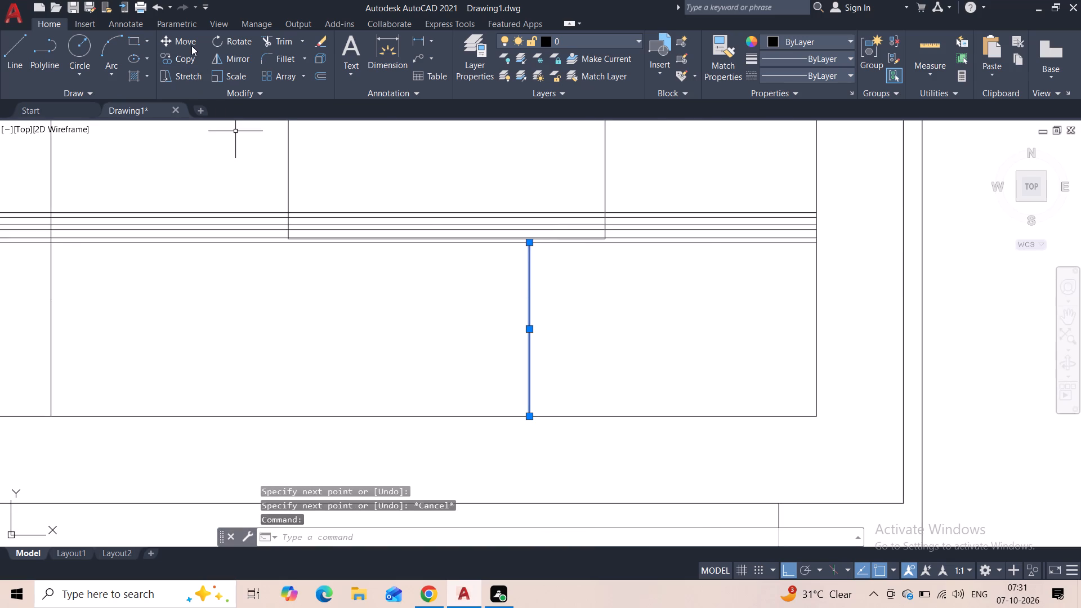
pyautogui.click(191, 46)
pyautogui.scroll(2, 507, 182)
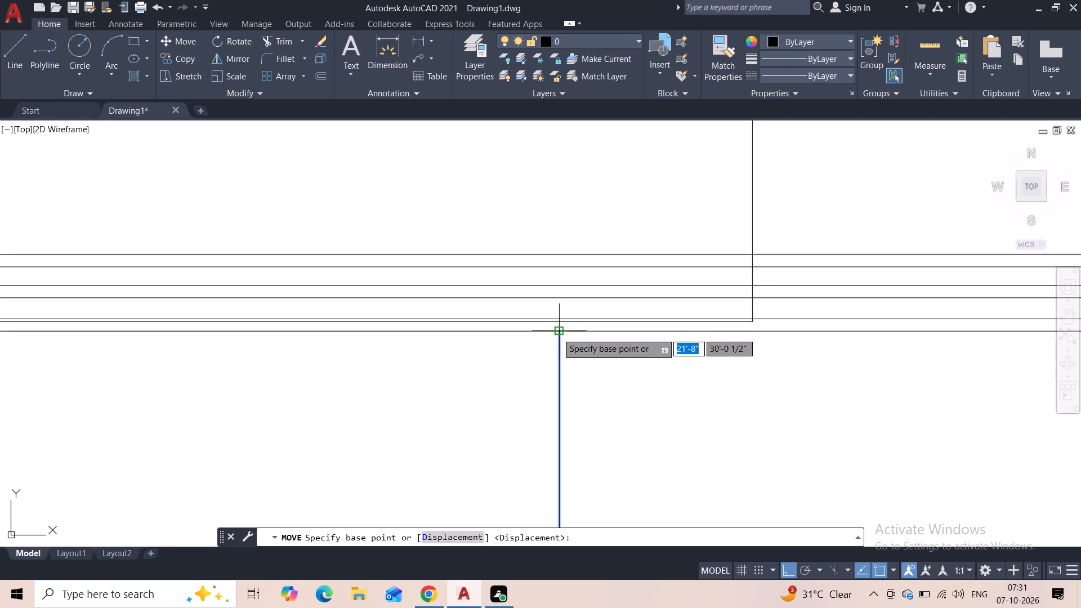
pyautogui.click(559, 333)
pyautogui.click(498, 332)
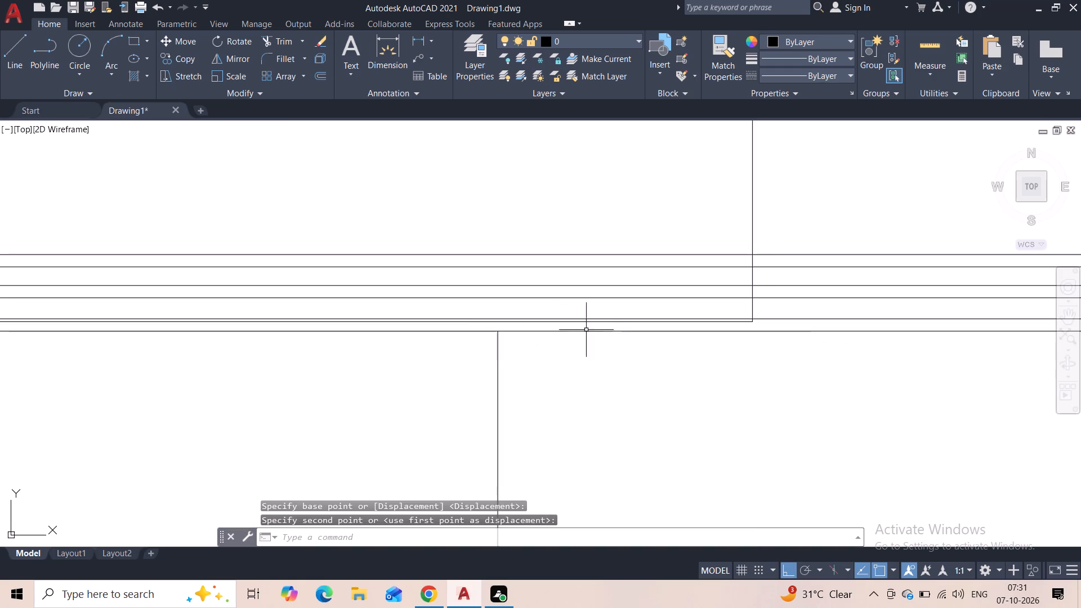
# Draw a vertical line from the upper frame's top edge to the rooftop outline's top, aligned with the vertical line below the railing.
pyautogui.scroll(-3, 614, 348)
pyautogui.scroll(-1, 681, 266)
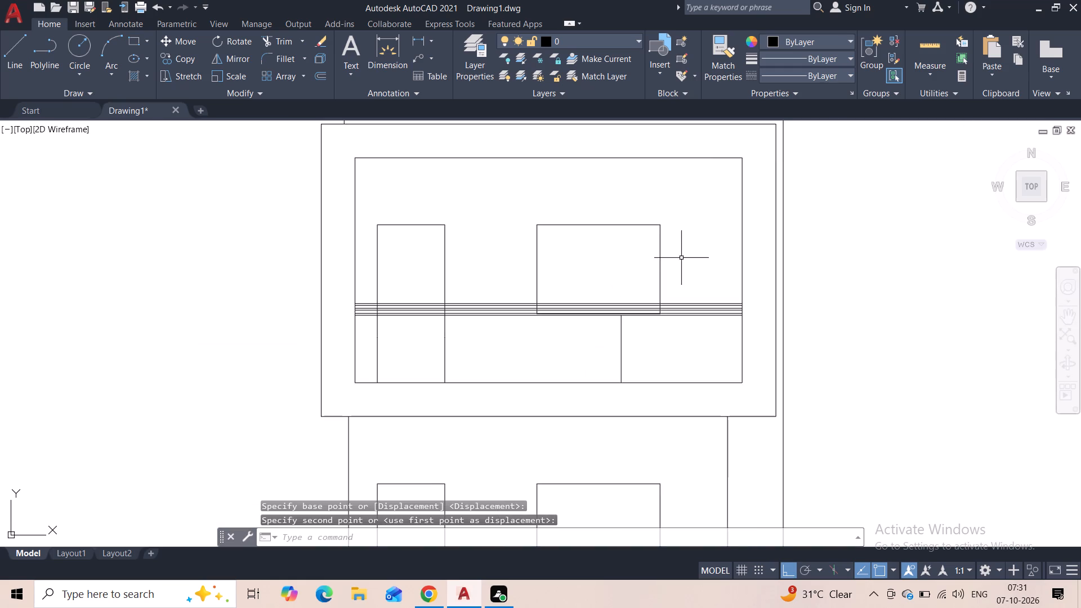
pyautogui.scroll(-1, 681, 256)
pyautogui.moveTo(682, 236); pyautogui.dragTo(646, 301, button='middle')
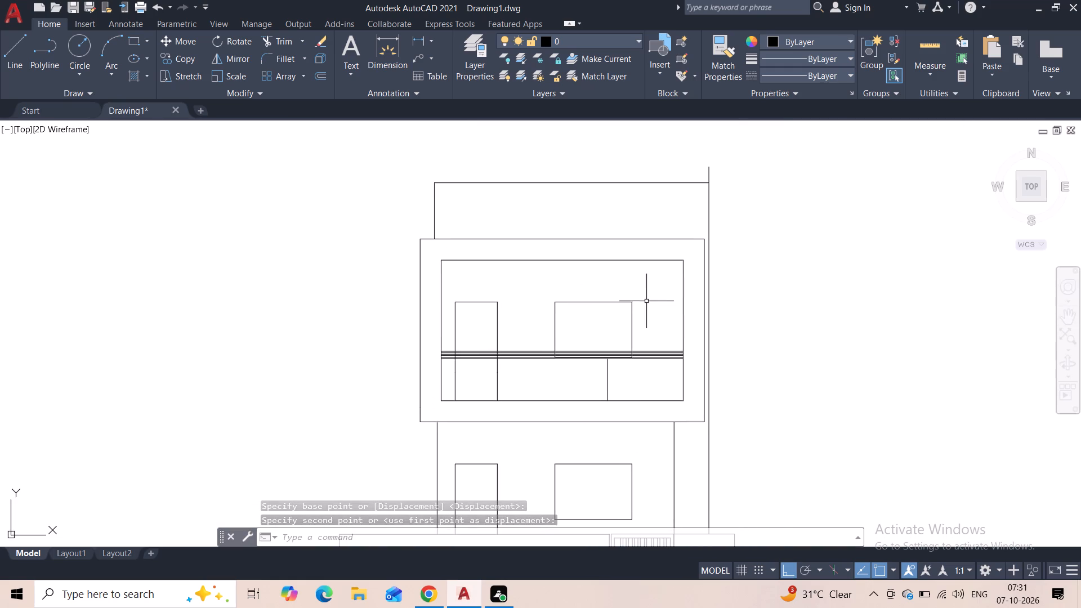
pyautogui.click(21, 62)
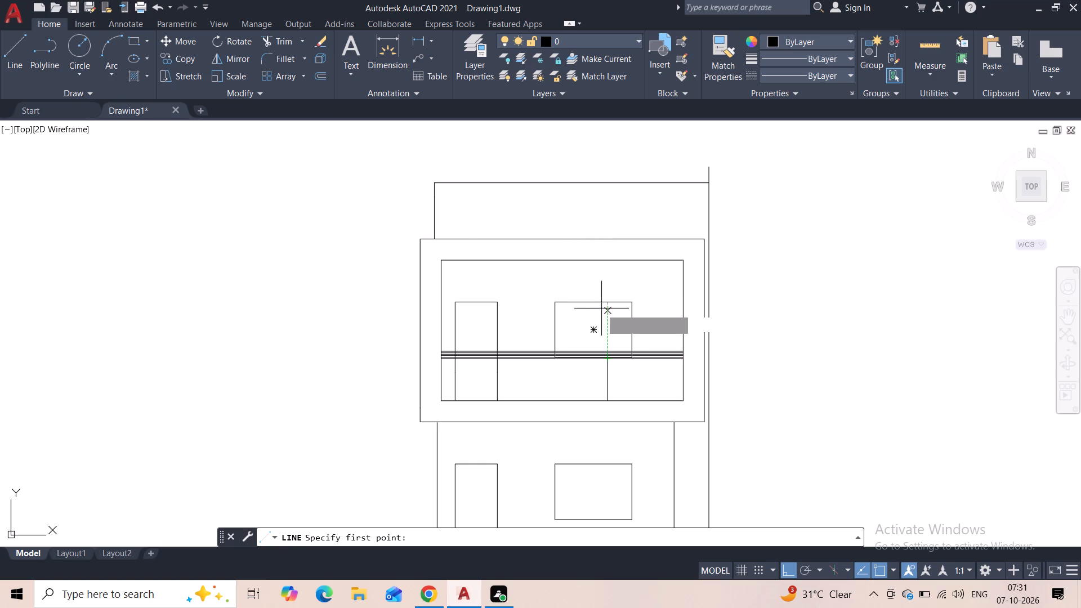
pyautogui.click(607, 240)
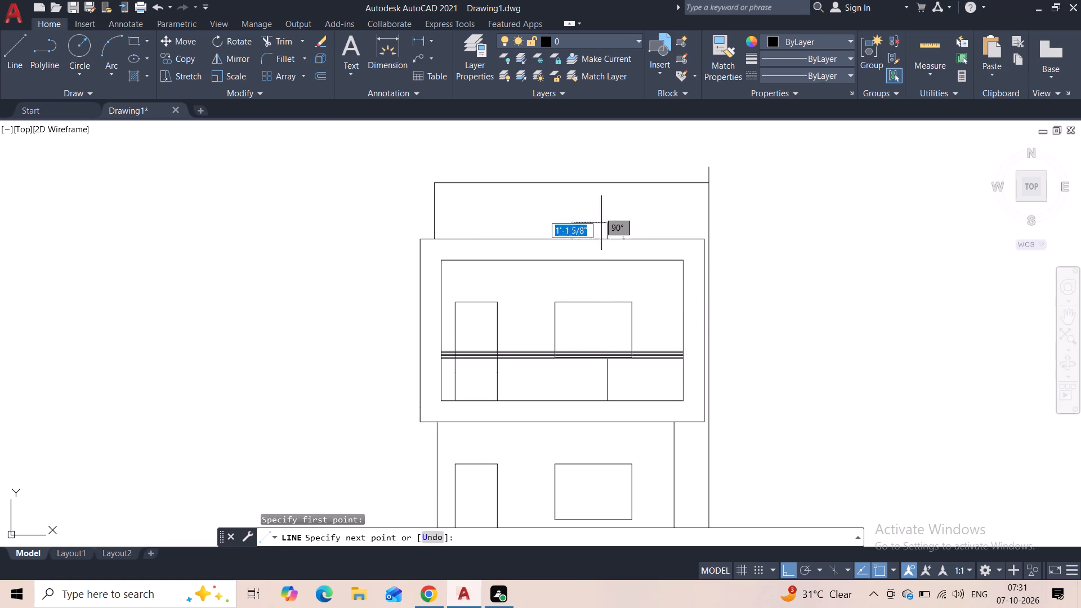
pyautogui.click(605, 184)
pyautogui.press('Escape')
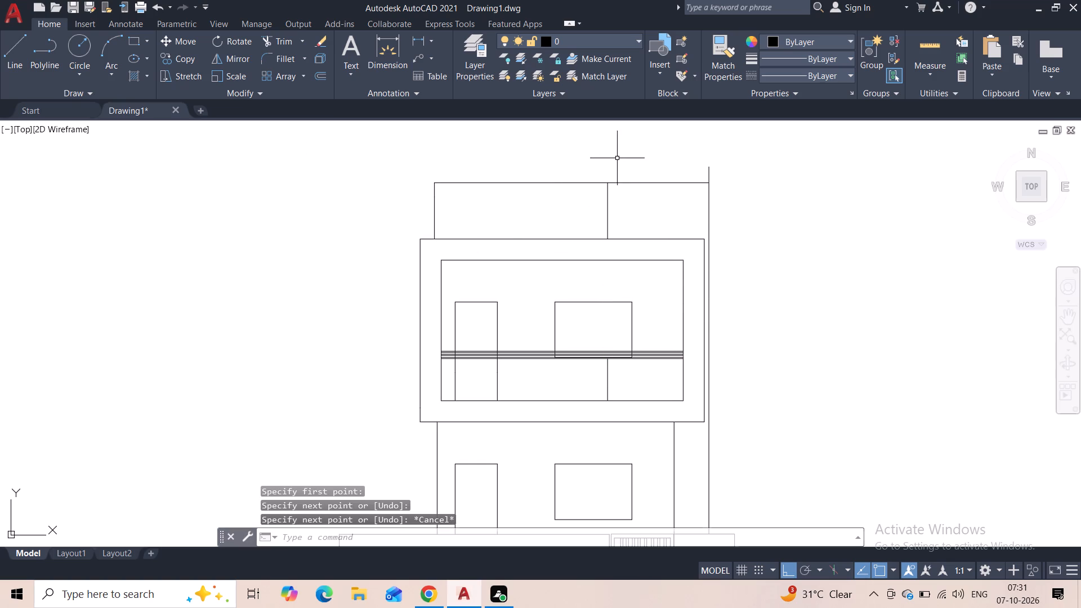
# Examine the whole elevation, from the rooftop outline down to the boundary wall and gate.
pyautogui.scroll(-2, 617, 162)
pyautogui.moveTo(716, 197); pyautogui.dragTo(681, 274, button='middle')
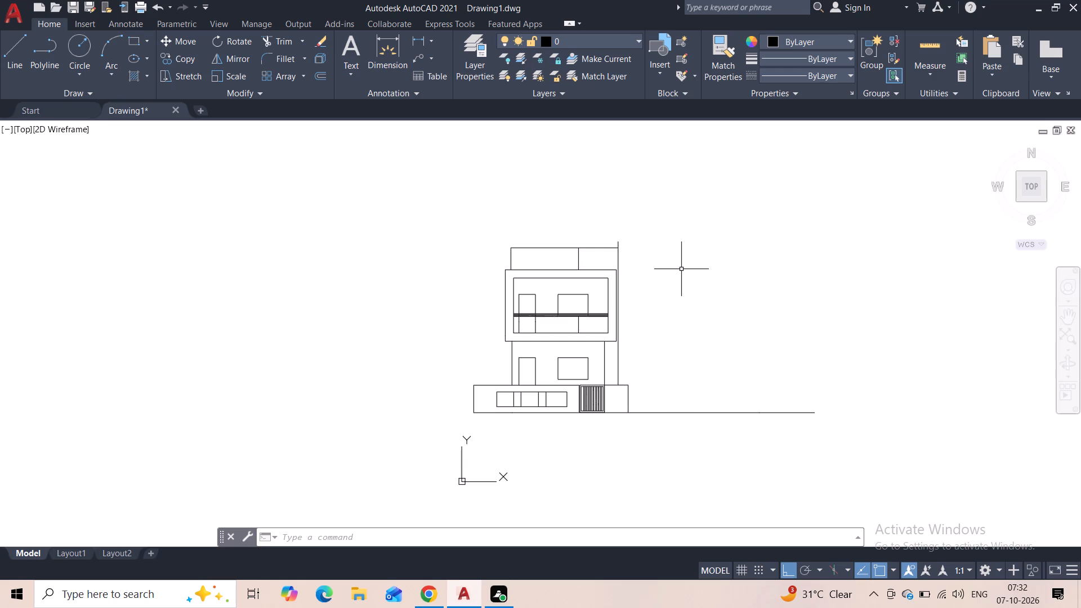
pyautogui.scroll(2, 595, 276)
pyautogui.moveTo(689, 231); pyautogui.dragTo(686, 245, button='middle')
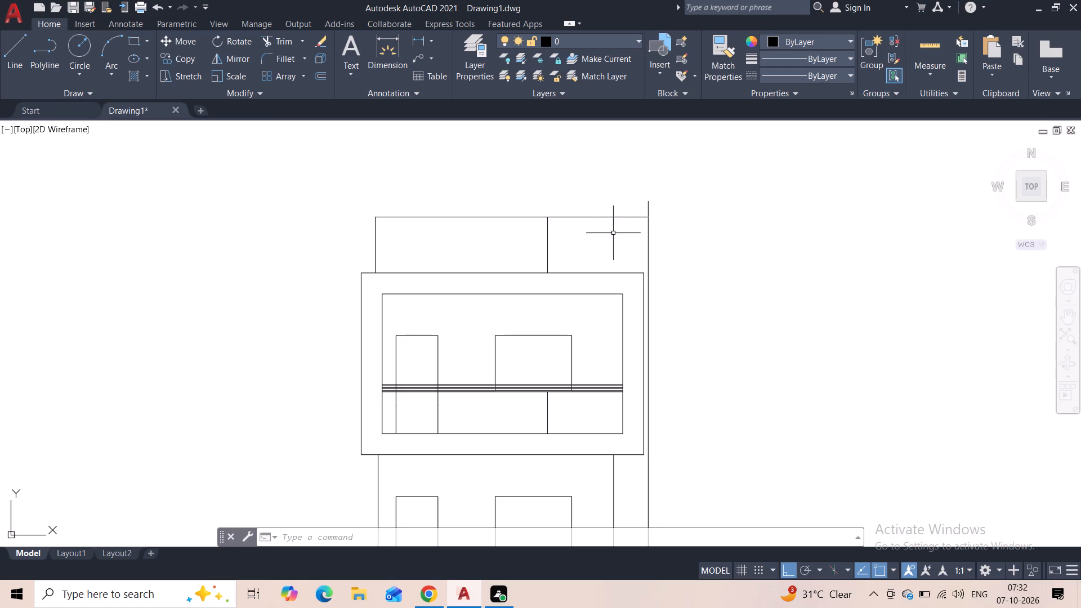
pyautogui.moveTo(599, 239); pyautogui.dragTo(609, 262, button='middle')
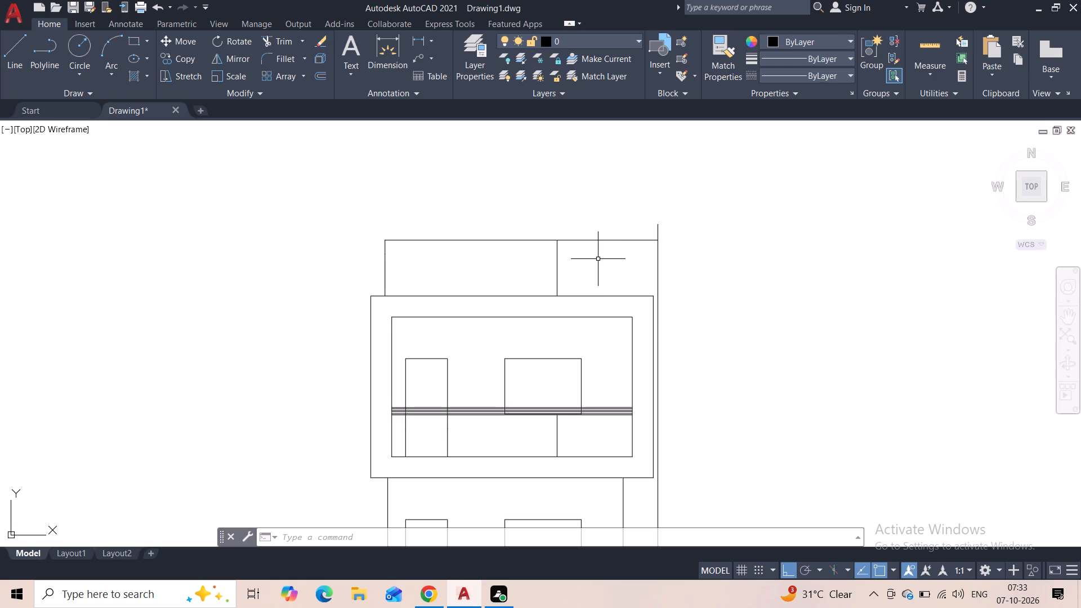
pyautogui.moveTo(608, 356); pyautogui.dragTo(530, 250, button='middle')
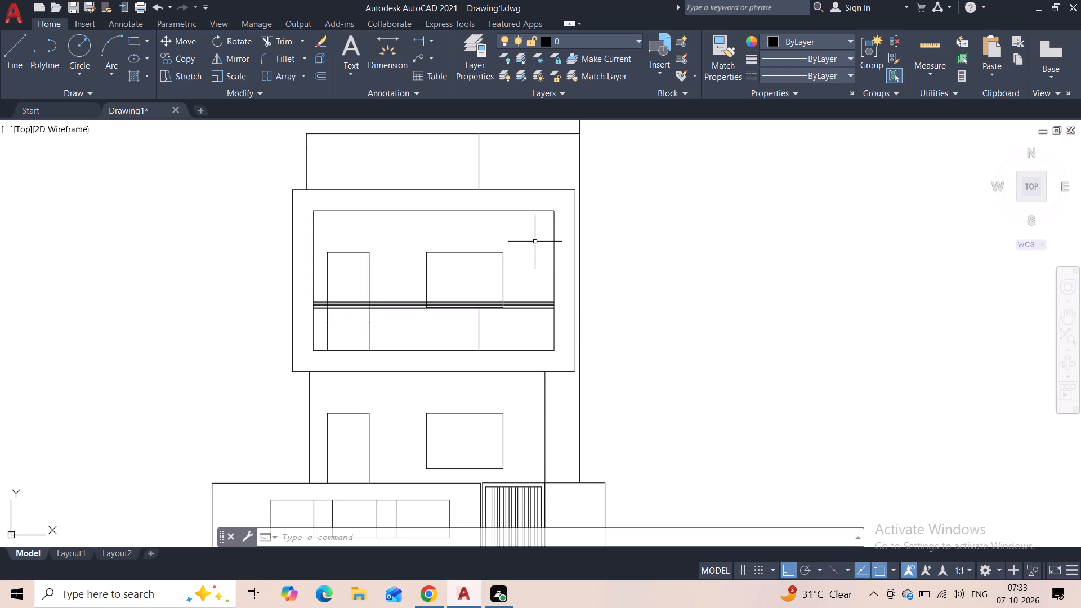
pyautogui.moveTo(535, 242); pyautogui.dragTo(480, 228, button='middle')
pyautogui.scroll(-1, 507, 284)
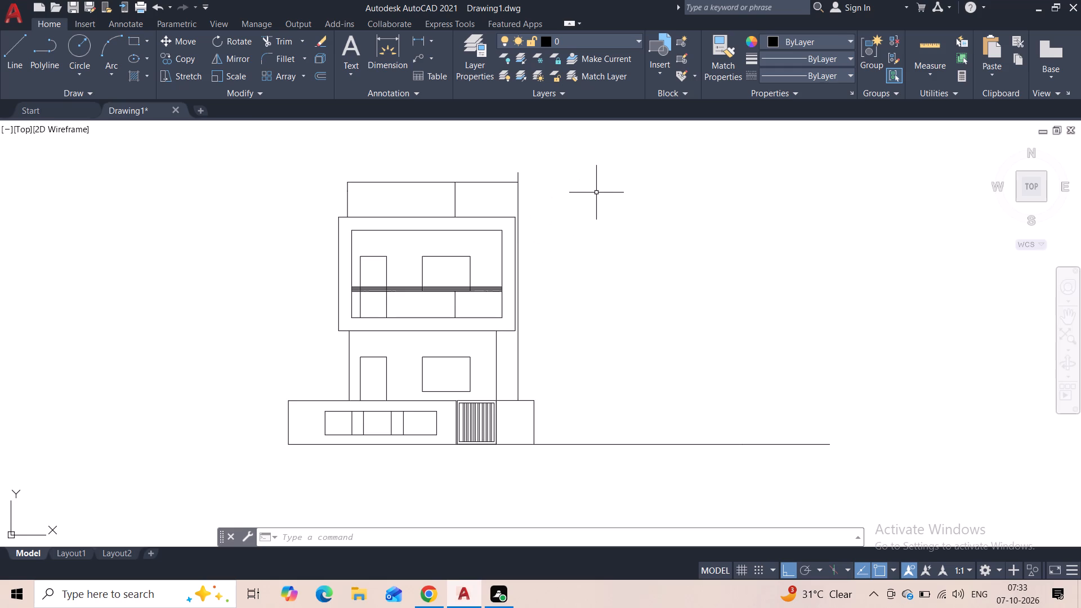
pyautogui.scroll(1, 511, 352)
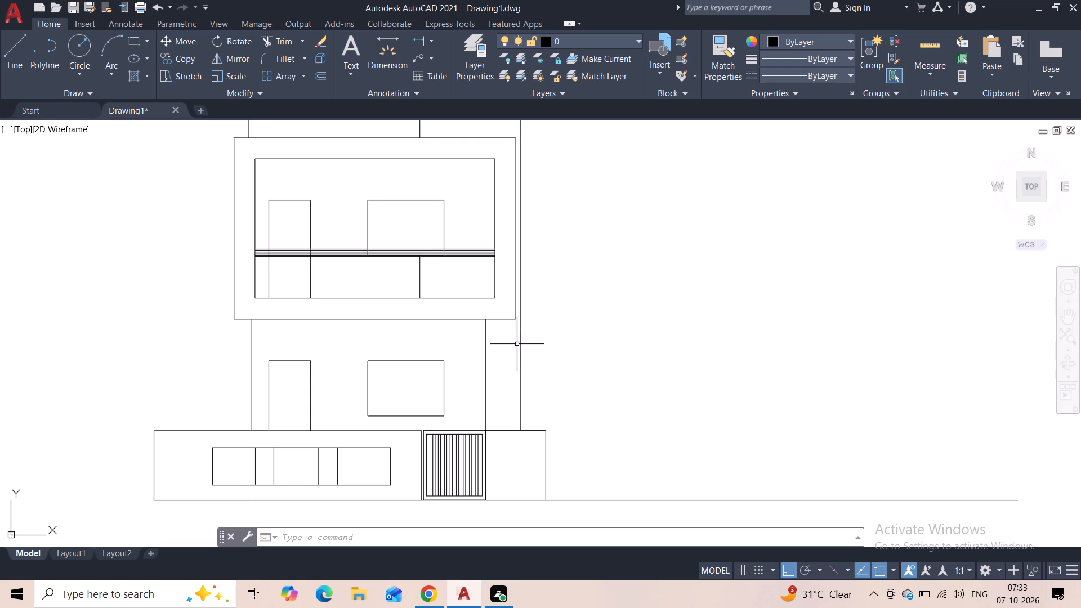
pyautogui.scroll(-1, 517, 344)
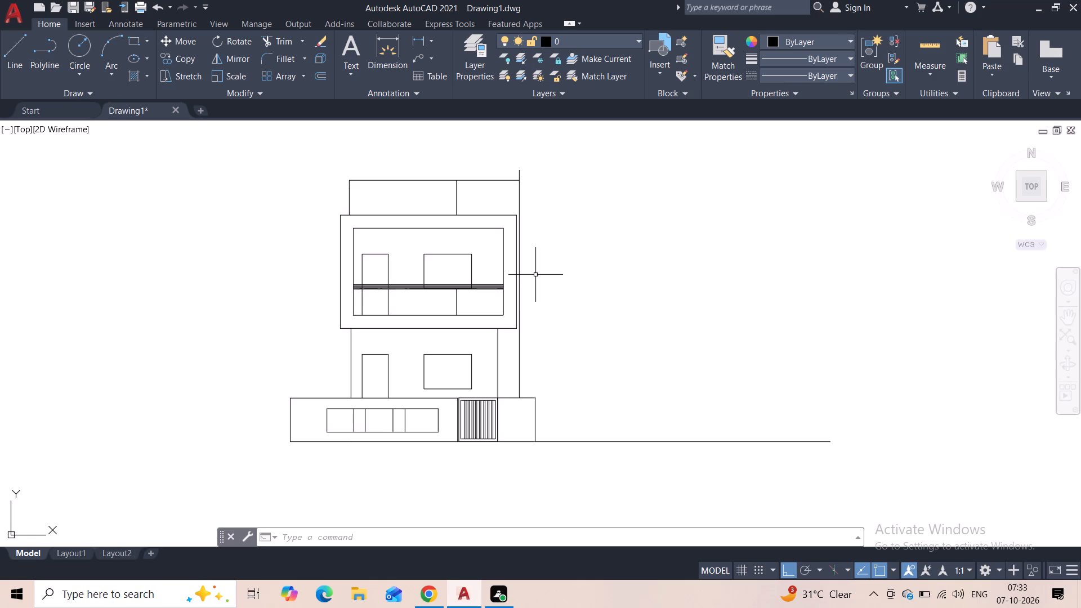
# Draw a vertical line from the upper frame's top edge up past the rooftop outline, aligned with the lower storey's right wall line.
pyautogui.click(23, 59)
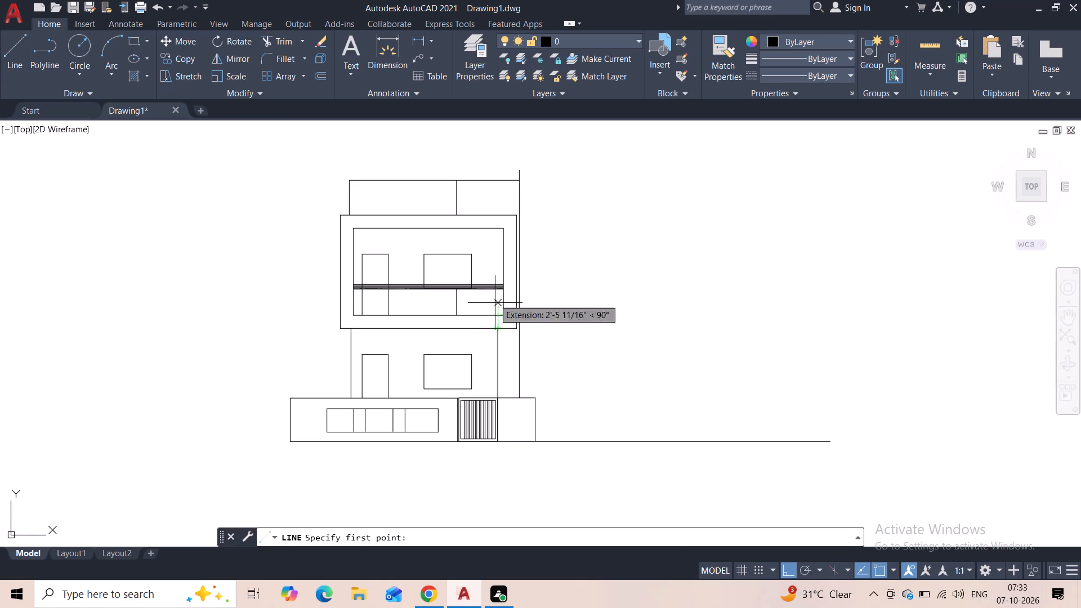
pyautogui.click(495, 215)
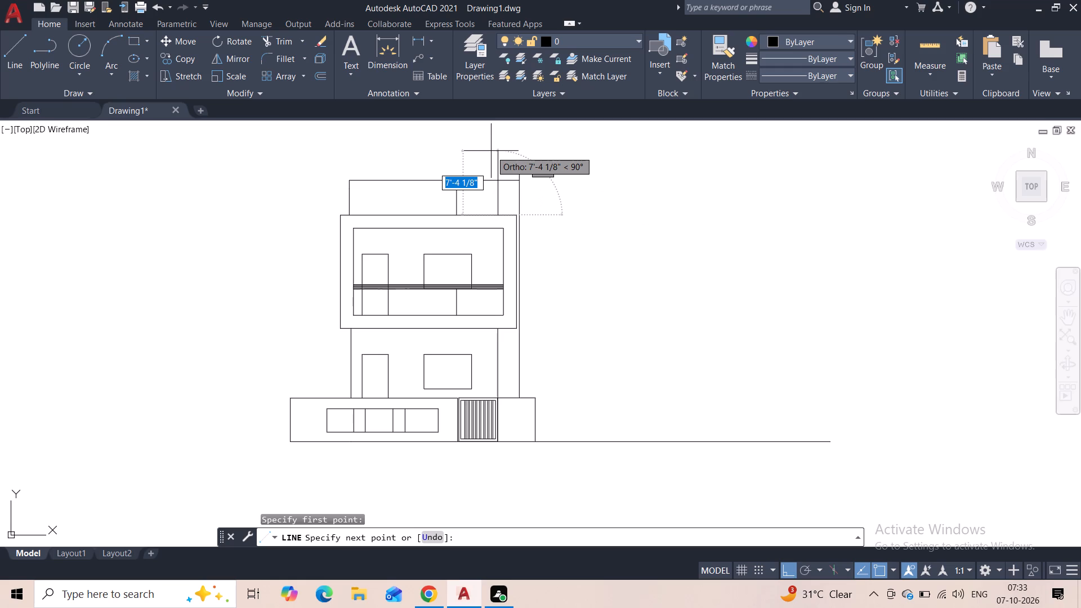
pyautogui.moveTo(491, 151); pyautogui.dragTo(493, 218, button='middle')
pyautogui.click(499, 169)
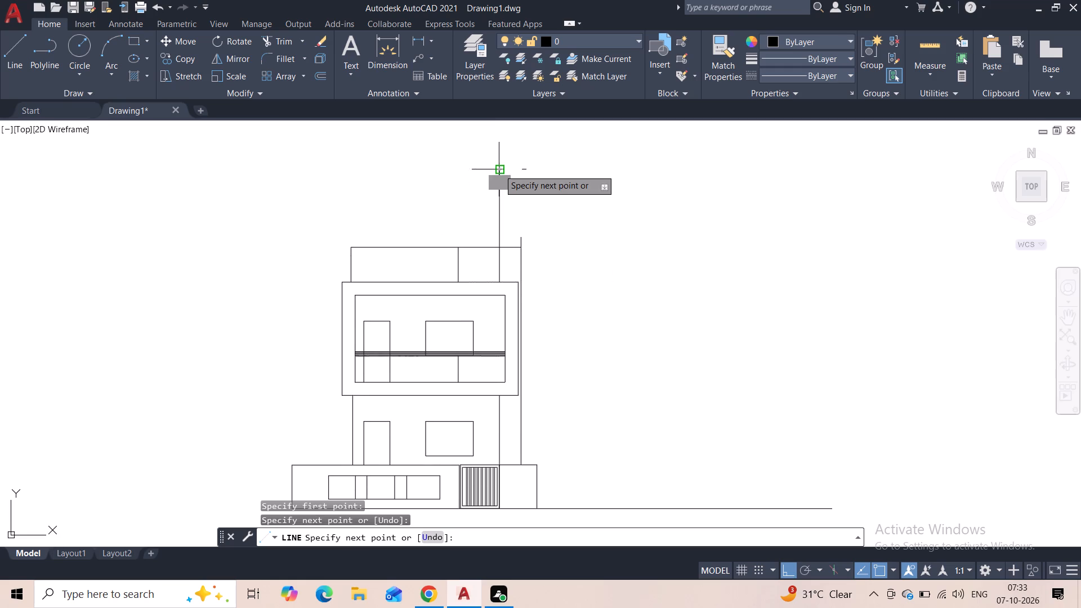
pyautogui.press('Escape')
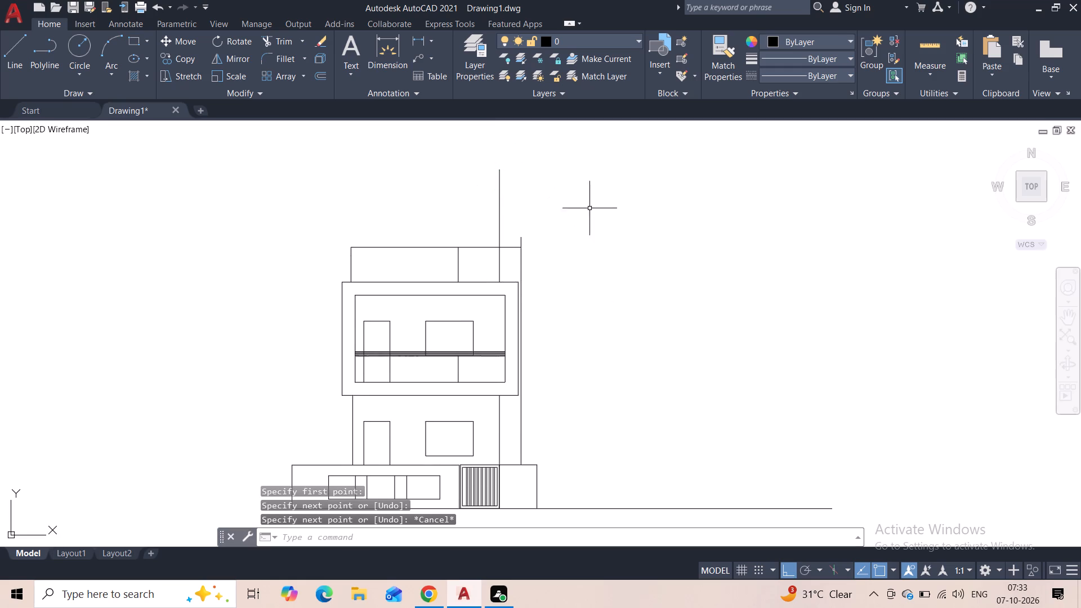
# Draw a line extending the building's outer right edge upward, level with the top of the adjacent tall vertical line.
pyautogui.click(0, 61)
pyautogui.click(26, 56)
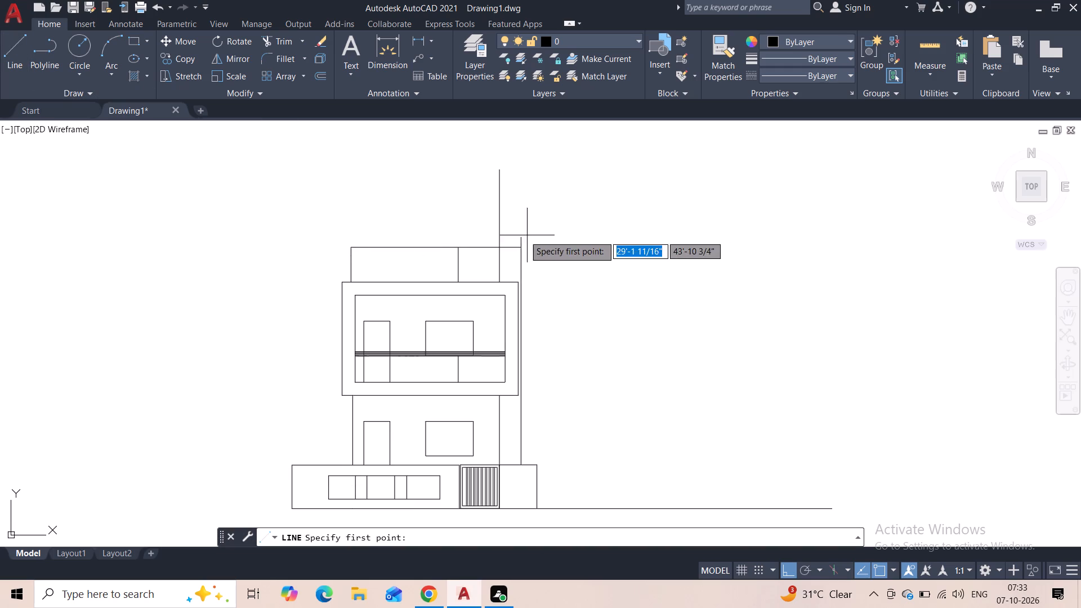
pyautogui.click(516, 237)
pyautogui.click(521, 169)
pyautogui.press('Escape')
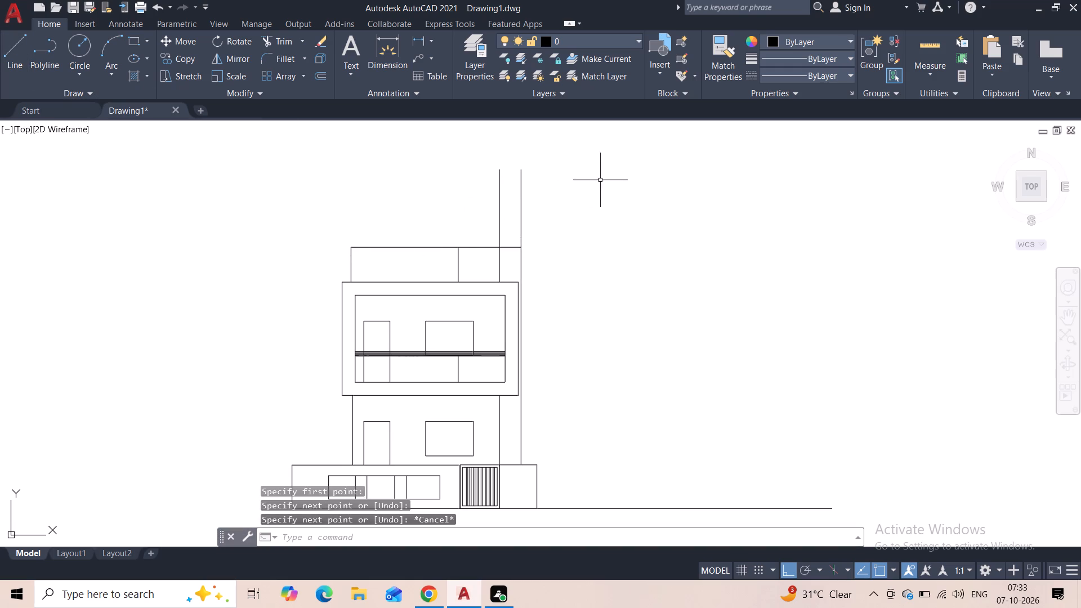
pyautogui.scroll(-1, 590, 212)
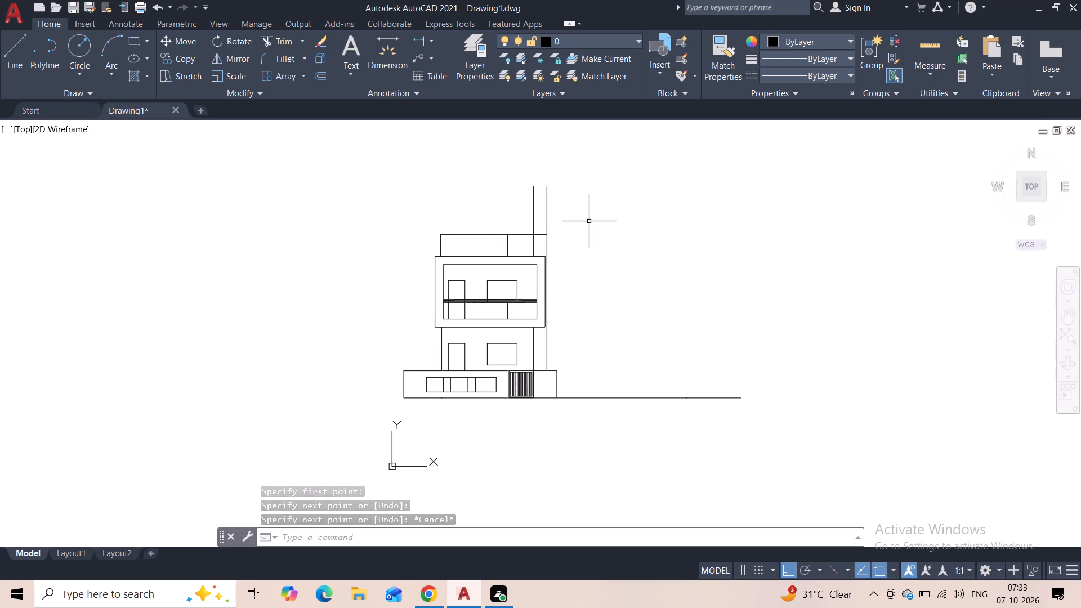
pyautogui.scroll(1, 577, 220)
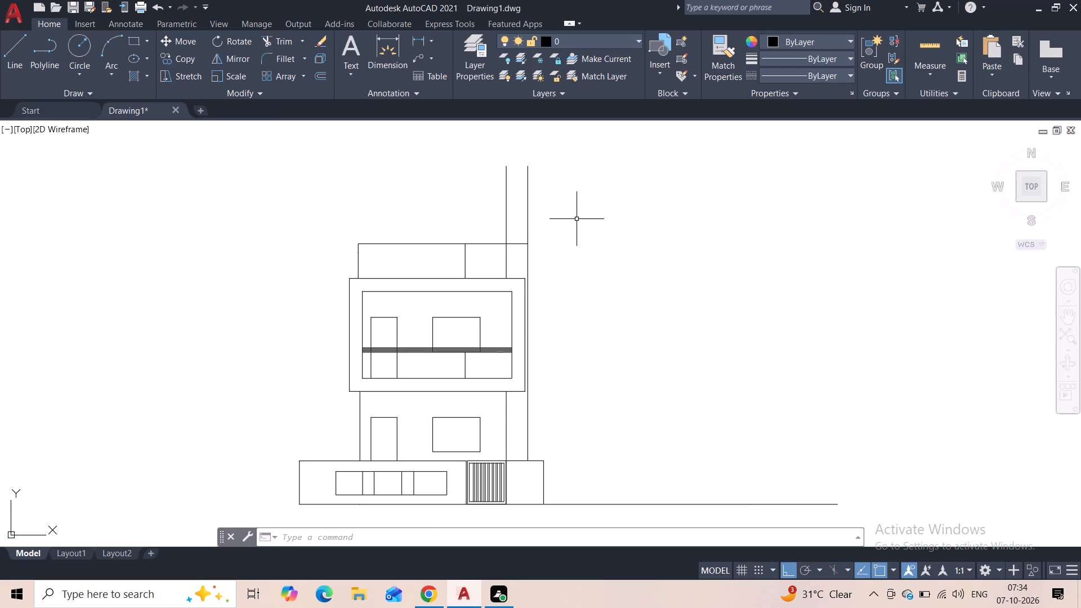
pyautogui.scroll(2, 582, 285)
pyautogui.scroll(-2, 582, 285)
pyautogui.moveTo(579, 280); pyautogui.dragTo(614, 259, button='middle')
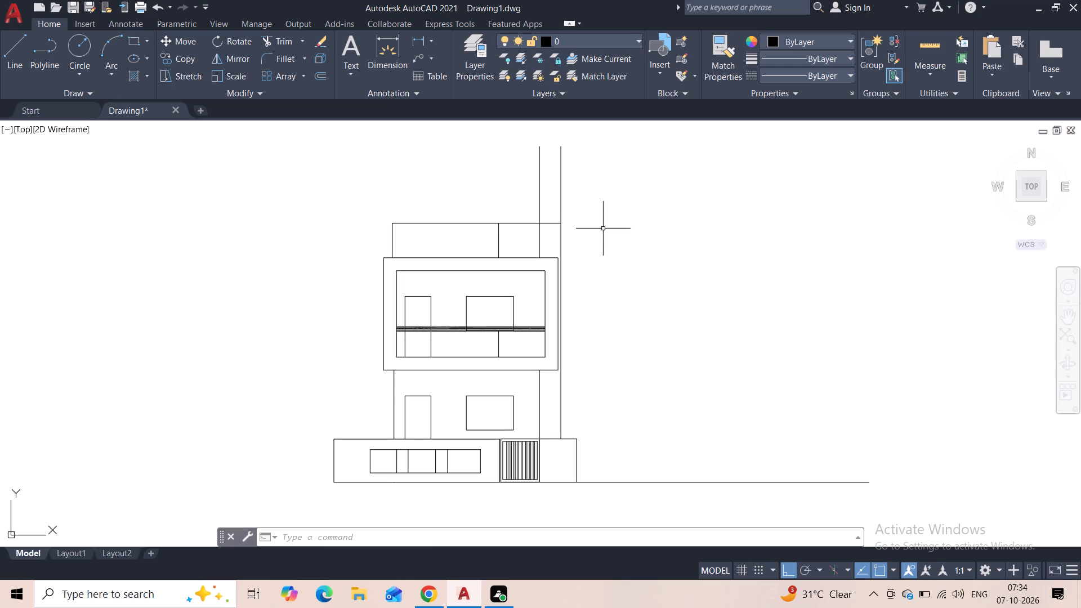
# Draw a rectangle about 20' wide just beyond the boundary wall's right end, from wall-top level down to the ground line.
pyautogui.moveTo(603, 207); pyautogui.dragTo(601, 257, button='middle')
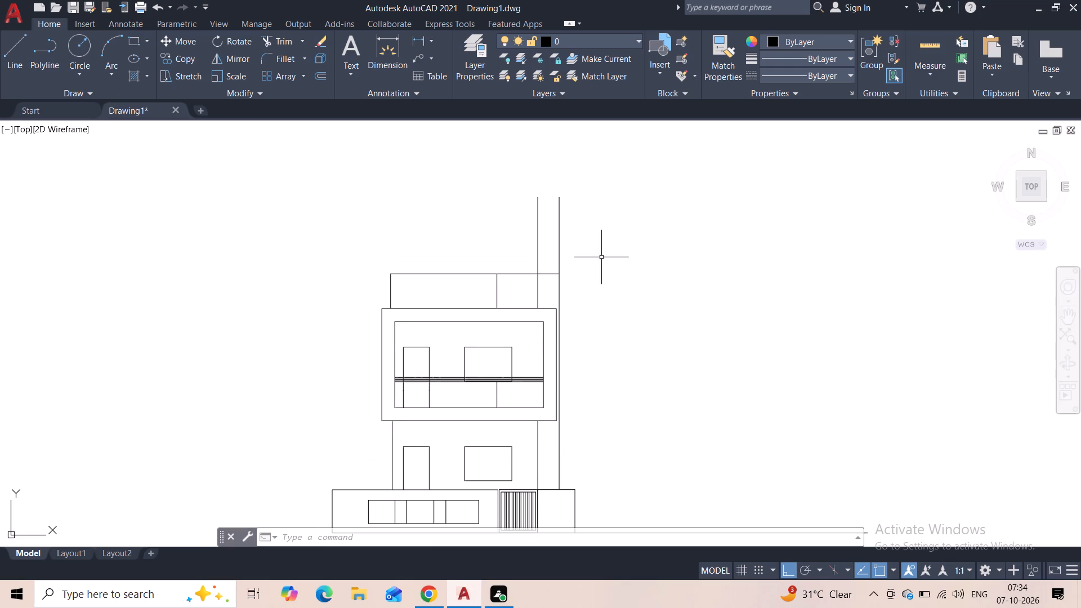
pyautogui.scroll(-1, 622, 379)
pyautogui.moveTo(621, 416); pyautogui.dragTo(557, 341, button='middle')
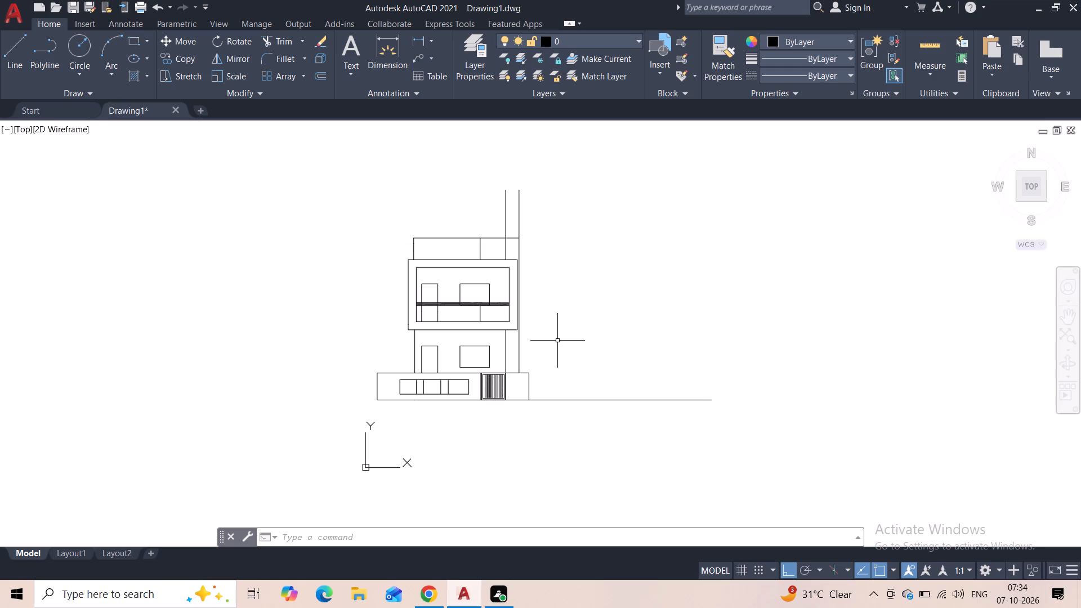
pyautogui.scroll(3, 547, 360)
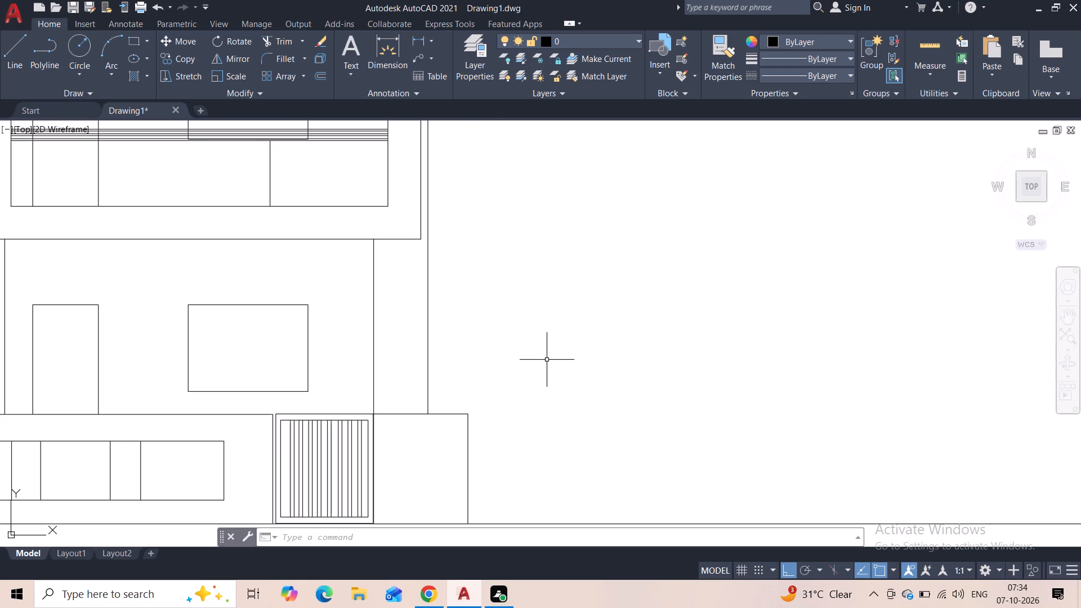
pyautogui.scroll(-1, 571, 353)
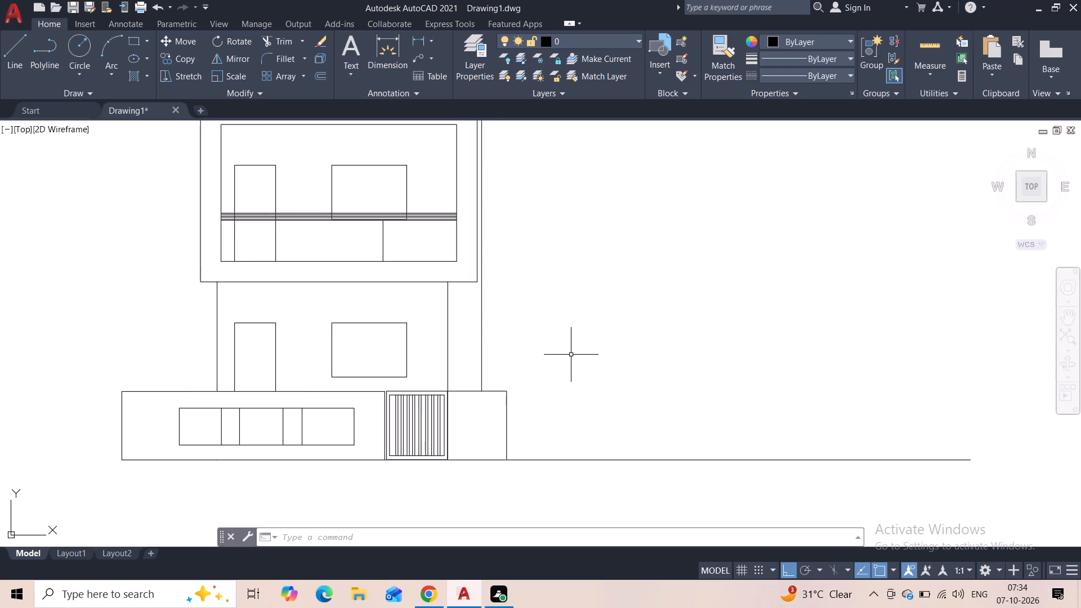
pyautogui.moveTo(572, 382); pyautogui.dragTo(492, 349, button='middle')
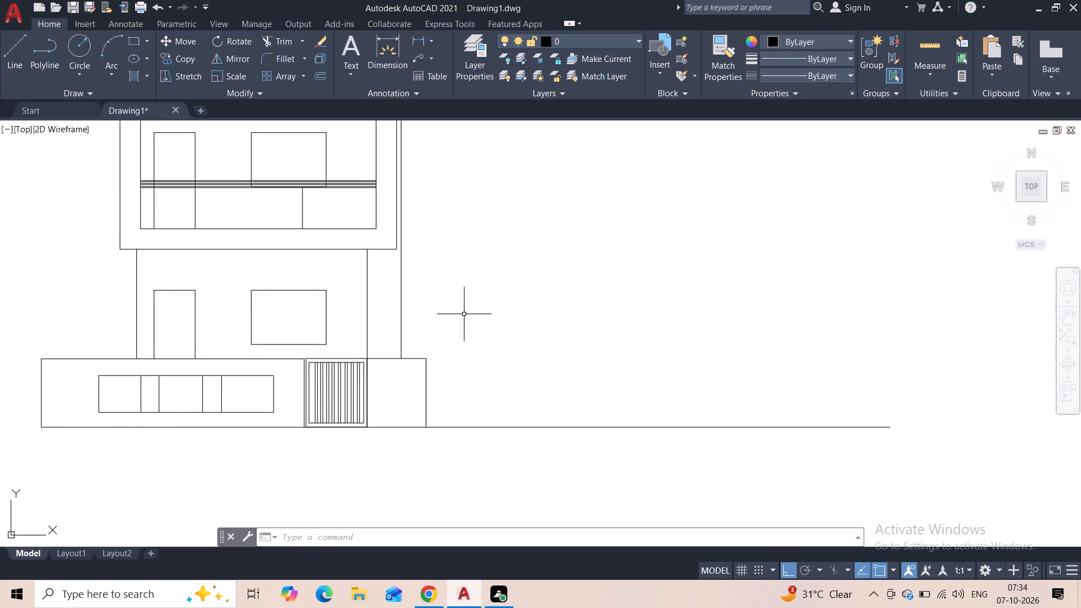
pyautogui.click(133, 42)
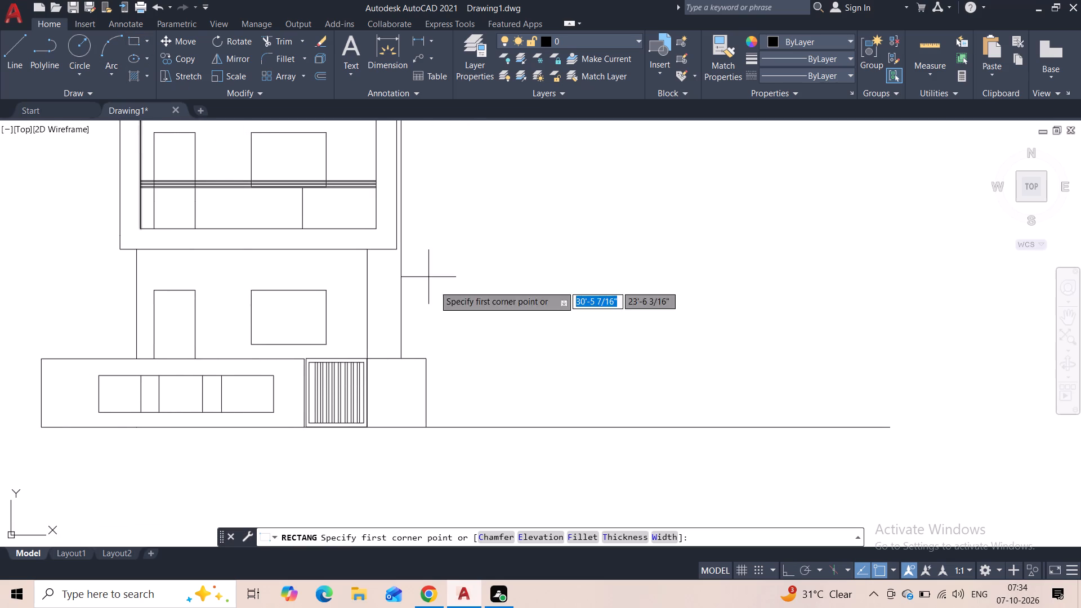
pyautogui.click(436, 359)
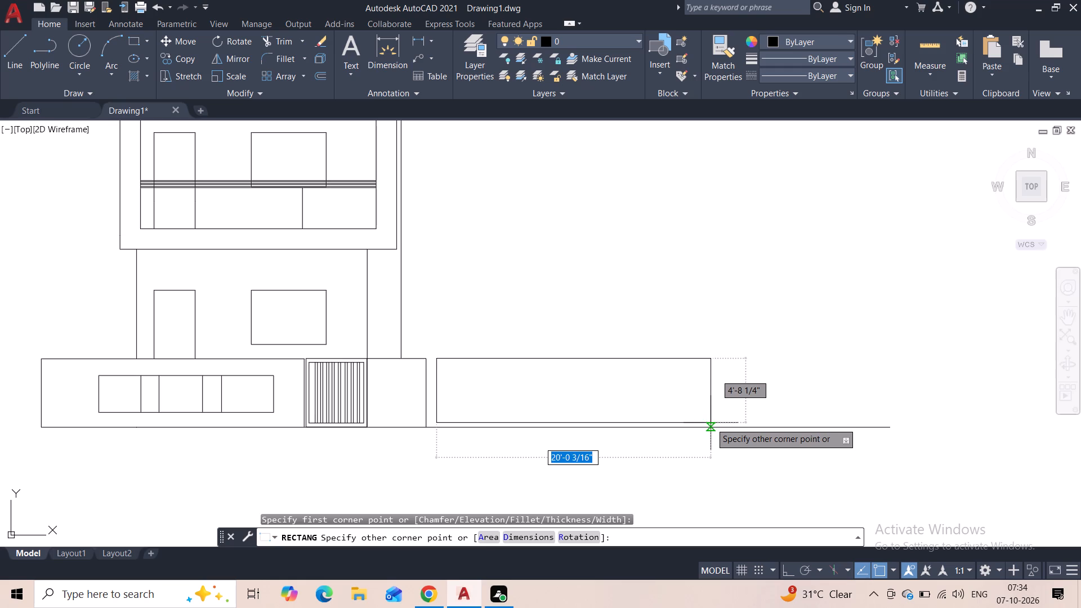
pyautogui.click(712, 424)
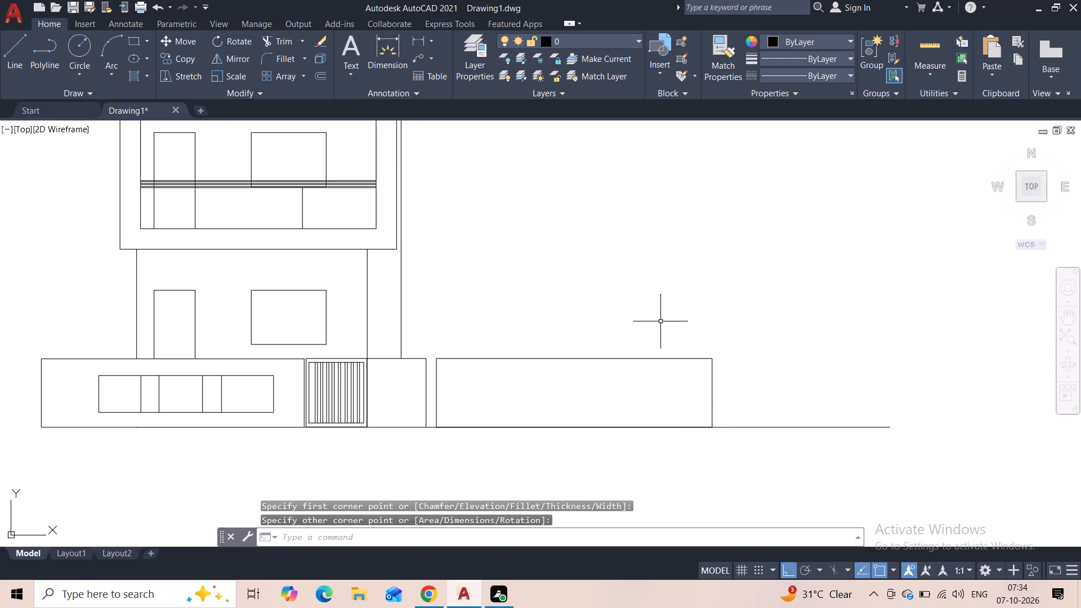
# Move the new rectangle horizontally about 6" toward the boundary wall, leaving a narrow gap between them.
pyautogui.scroll(3, 440, 377)
pyautogui.click(421, 350)
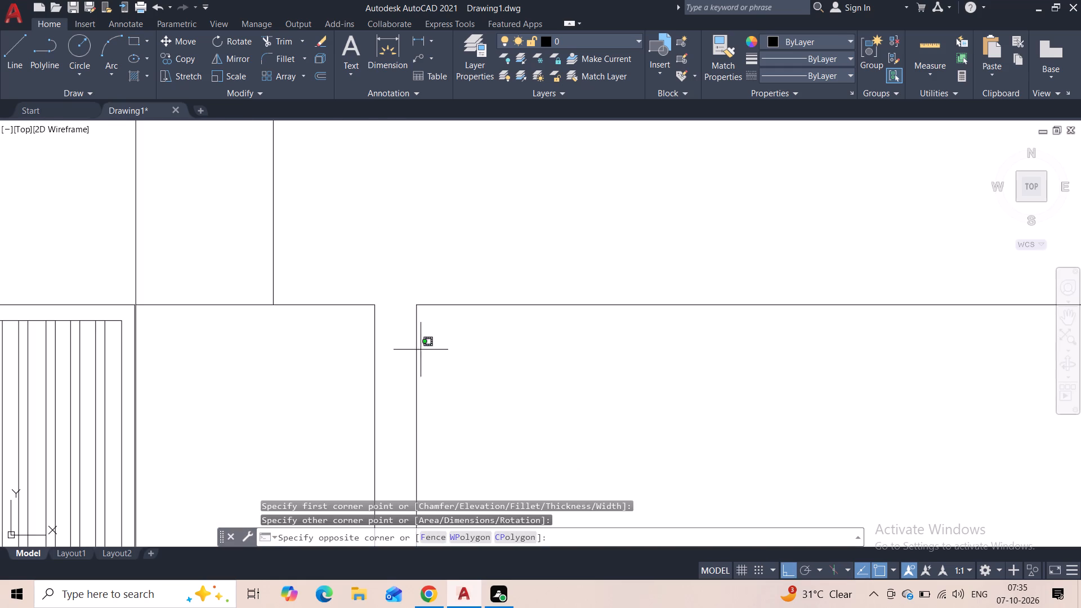
pyautogui.click(409, 357)
pyautogui.click(178, 44)
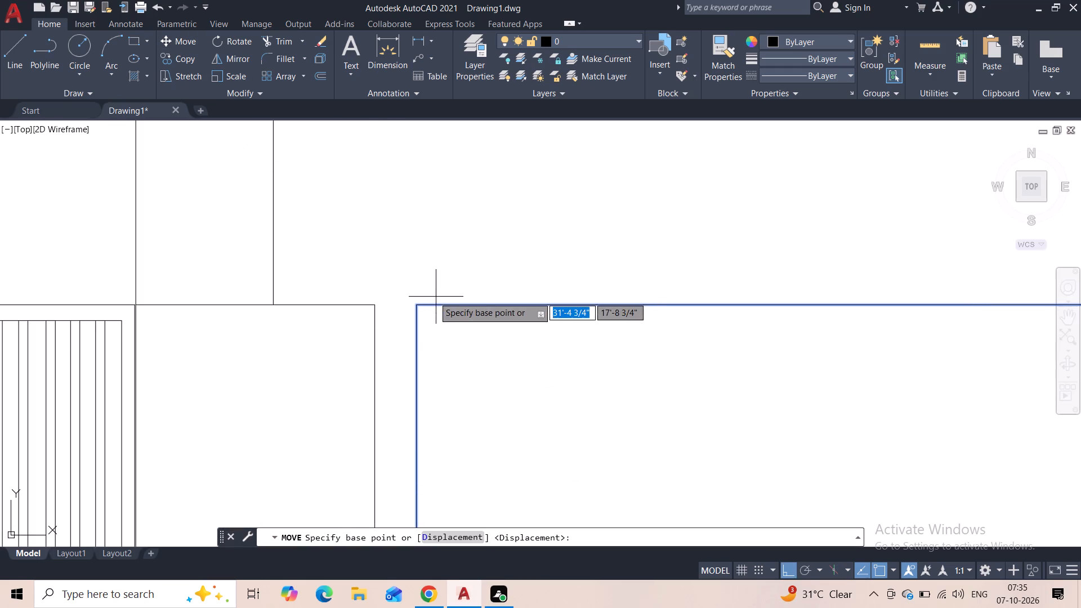
pyautogui.click(418, 307)
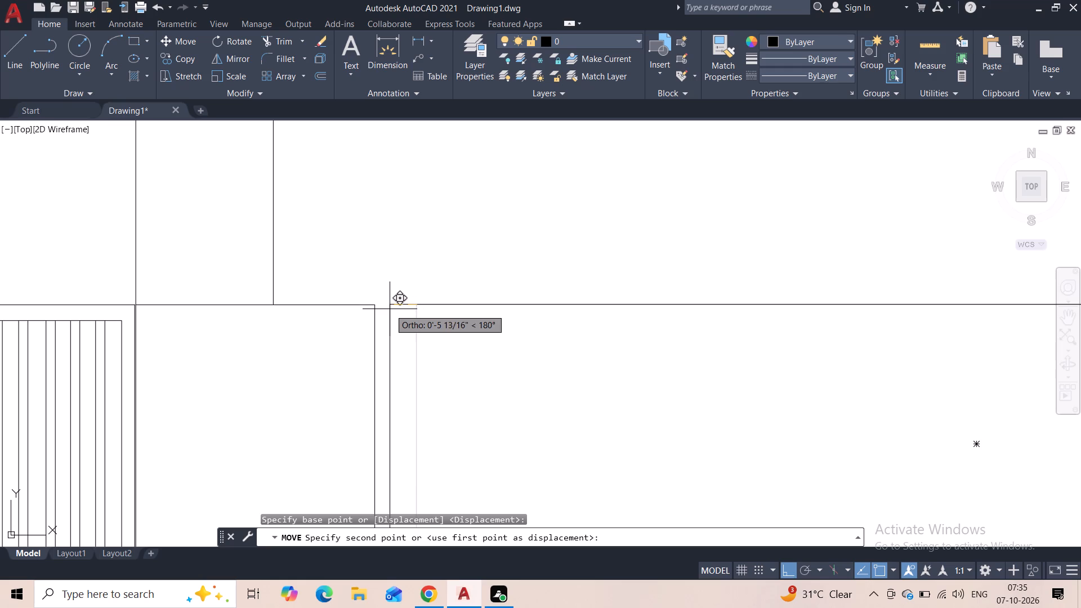
pyautogui.click(387, 311)
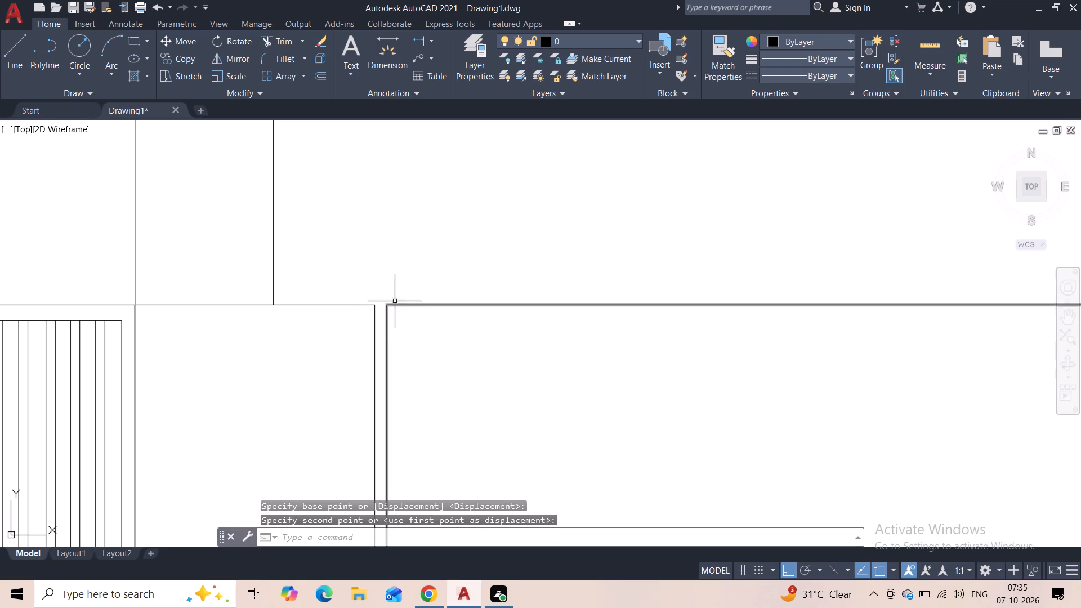
# Move the long rectangle straight up about 1 11/16" so it sits slightly above the ground line.
pyautogui.scroll(-3, 419, 268)
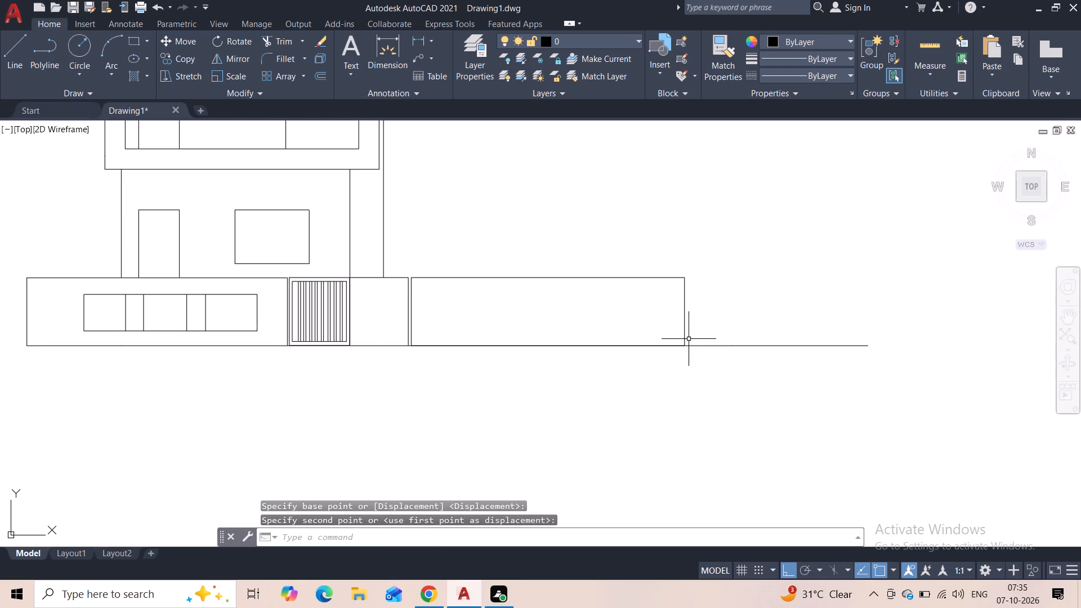
pyautogui.scroll(3, 689, 339)
pyautogui.scroll(1, 597, 356)
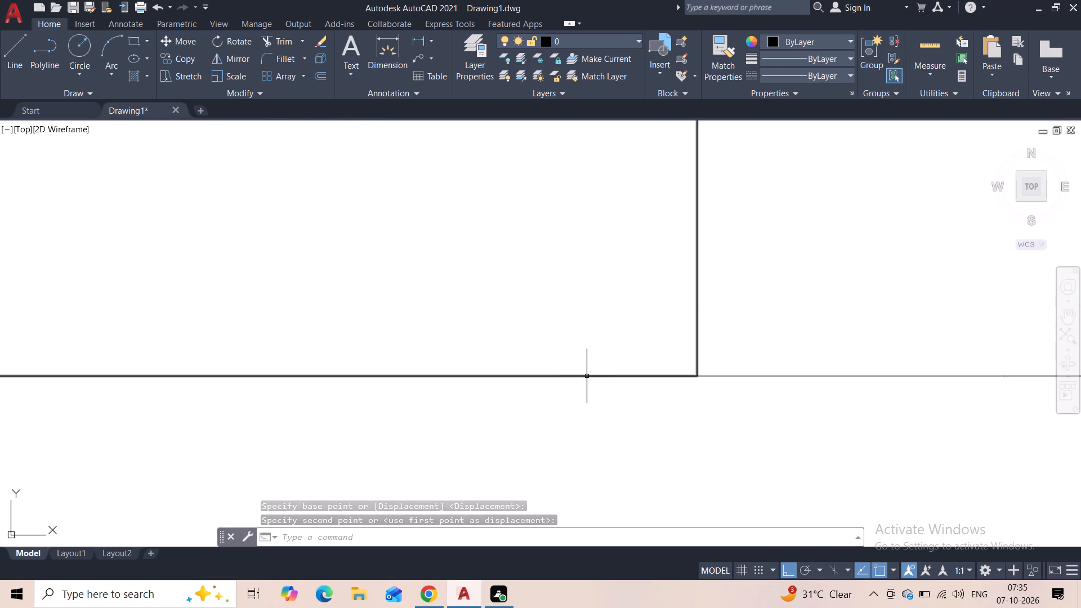
pyautogui.click(587, 376)
pyautogui.click(180, 44)
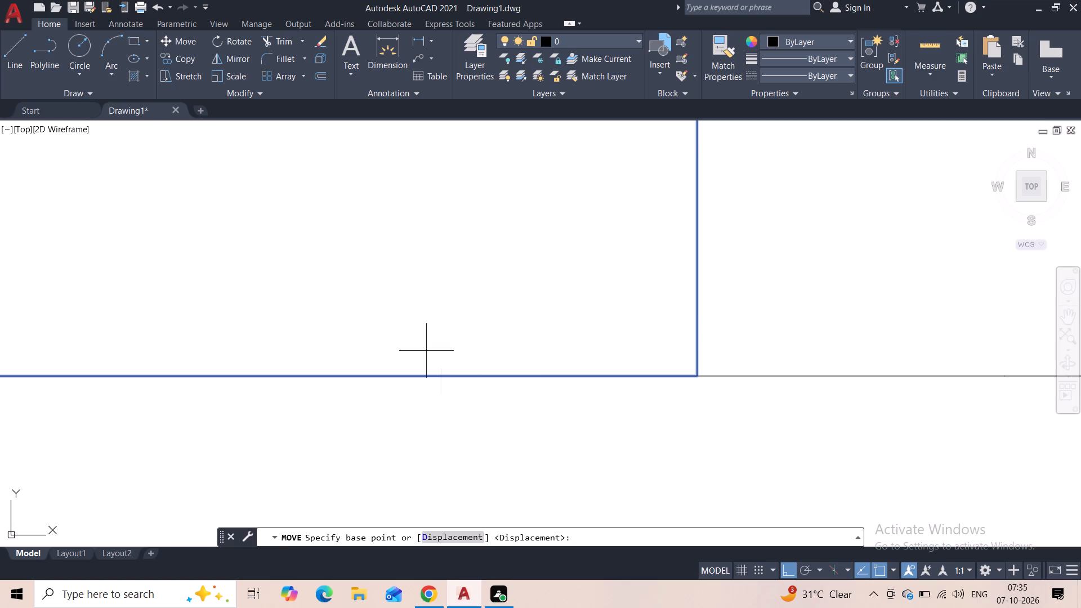
pyautogui.click(458, 378)
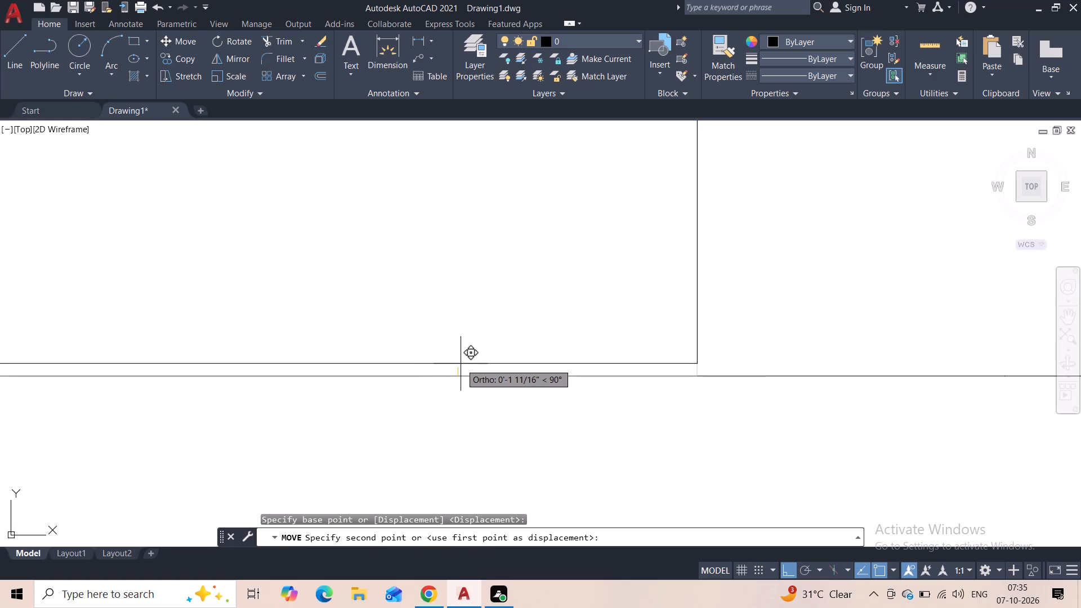
pyautogui.click(461, 364)
# Stretch the long rectangle's top edge down by about 3".
pyautogui.scroll(-4, 467, 306)
pyautogui.moveTo(454, 276); pyautogui.dragTo(466, 299, button='middle')
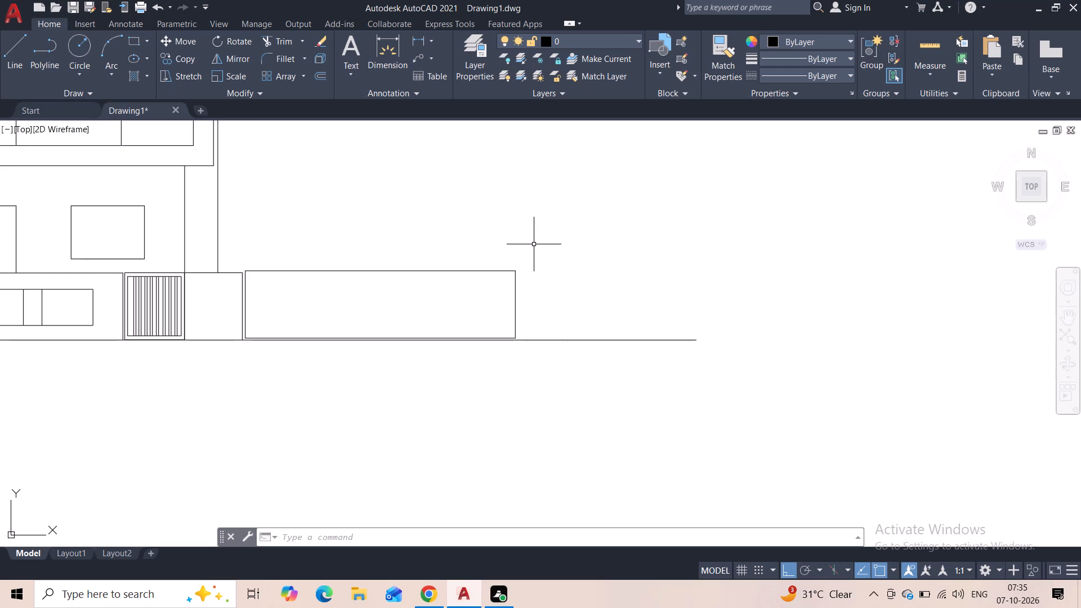
pyautogui.scroll(2, 261, 290)
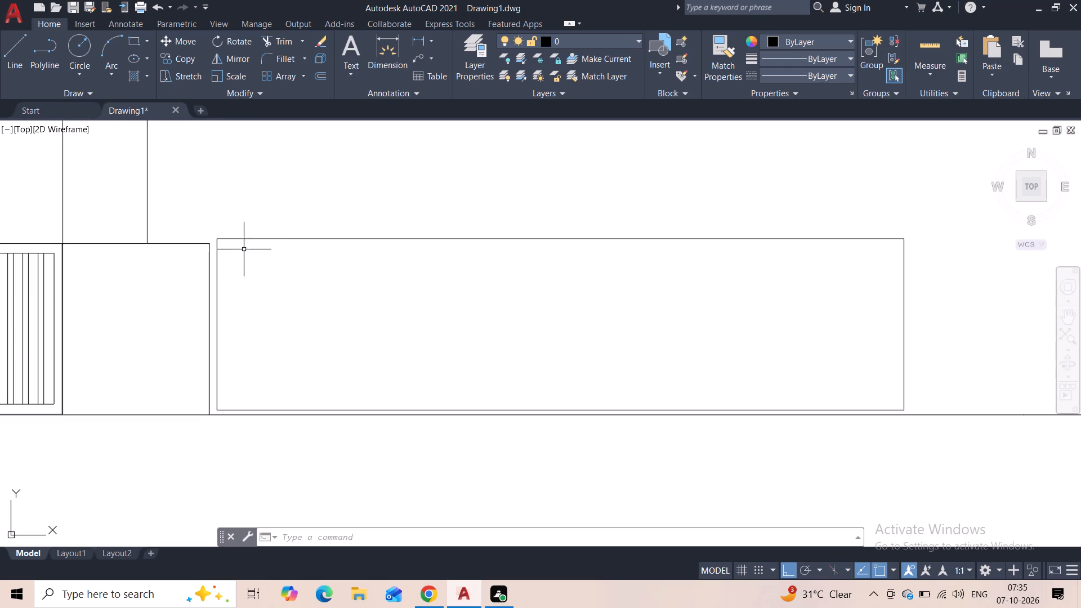
pyautogui.click(244, 238)
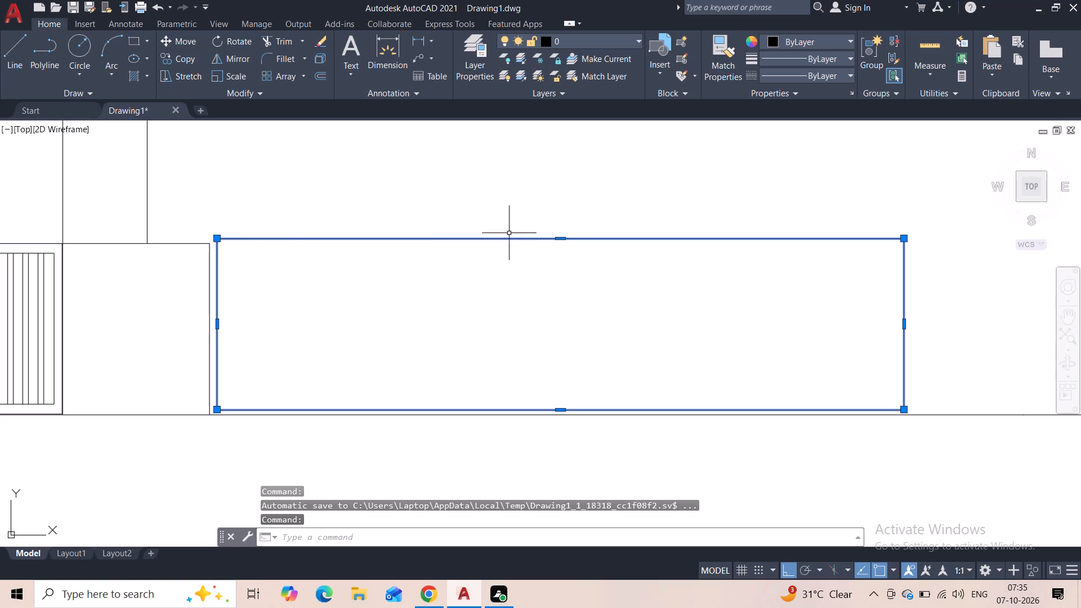
pyautogui.click(561, 240)
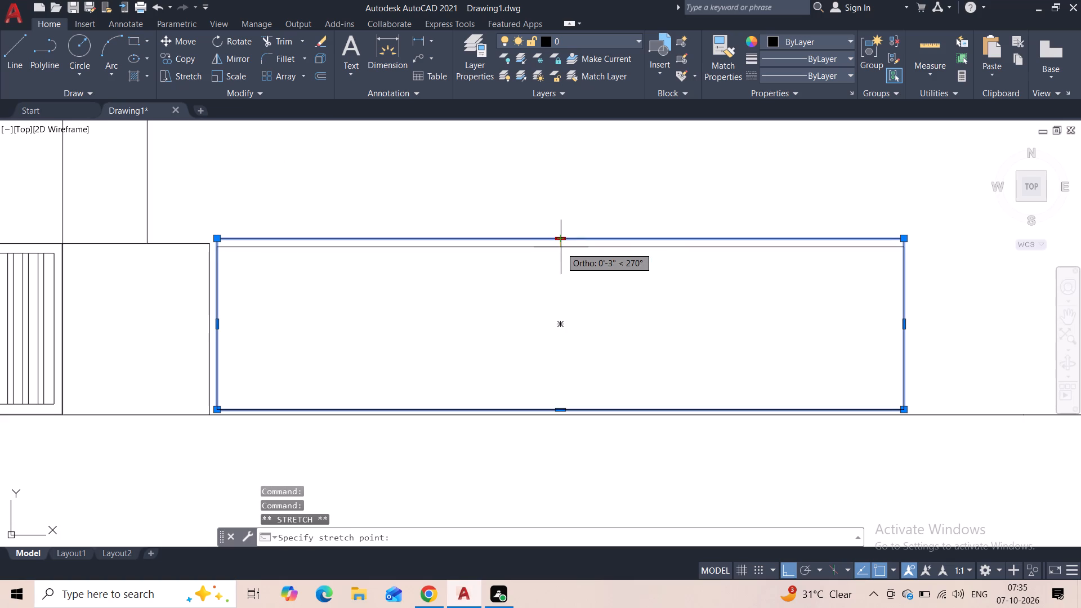
pyautogui.click(560, 246)
pyautogui.click(384, 231)
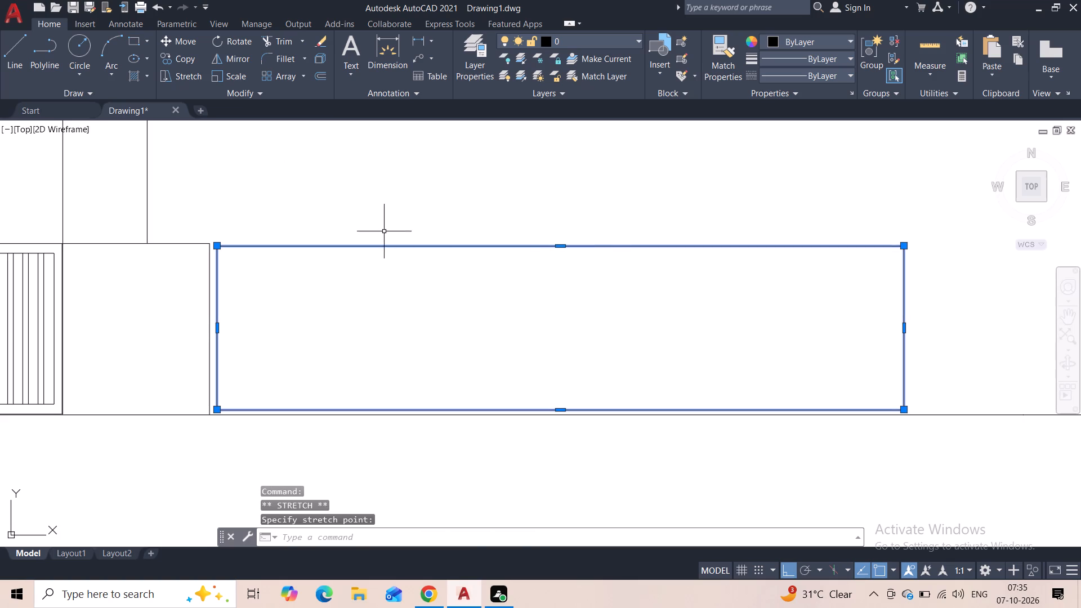
pyautogui.press('Escape')
pyautogui.press('Escape')
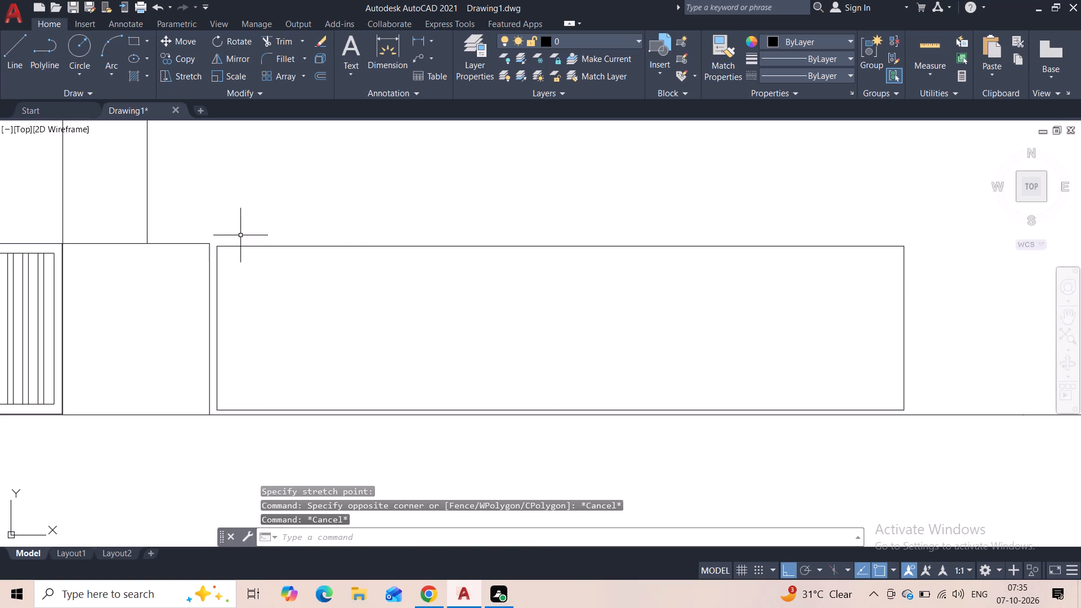
# Stretch the long rectangle's top-left corner vertically up to the level of the boundary wall's top.
pyautogui.scroll(3, 222, 241)
pyautogui.click(210, 256)
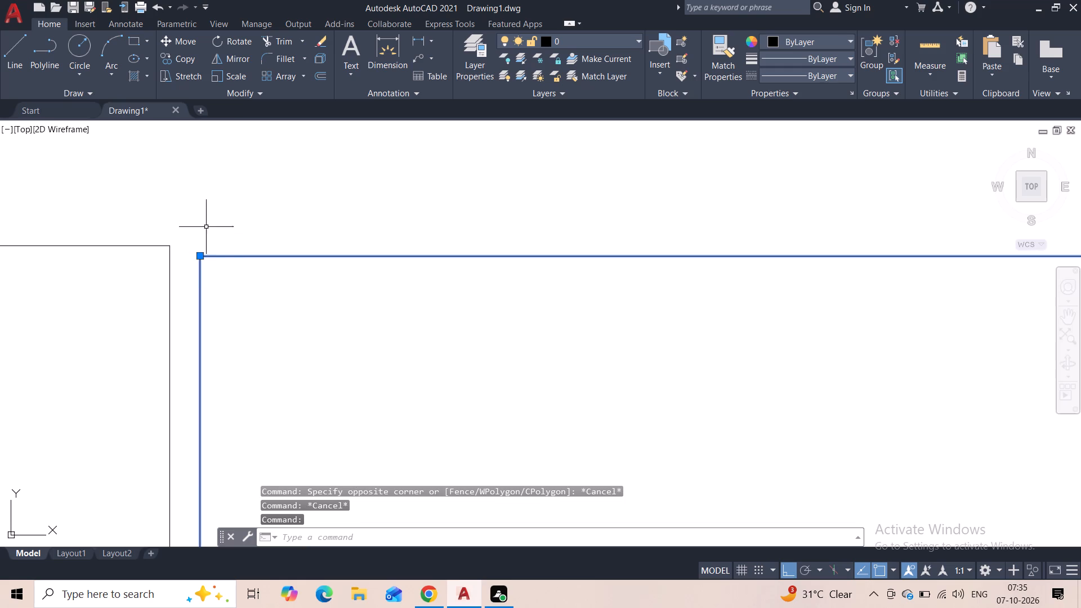
pyautogui.click(200, 256)
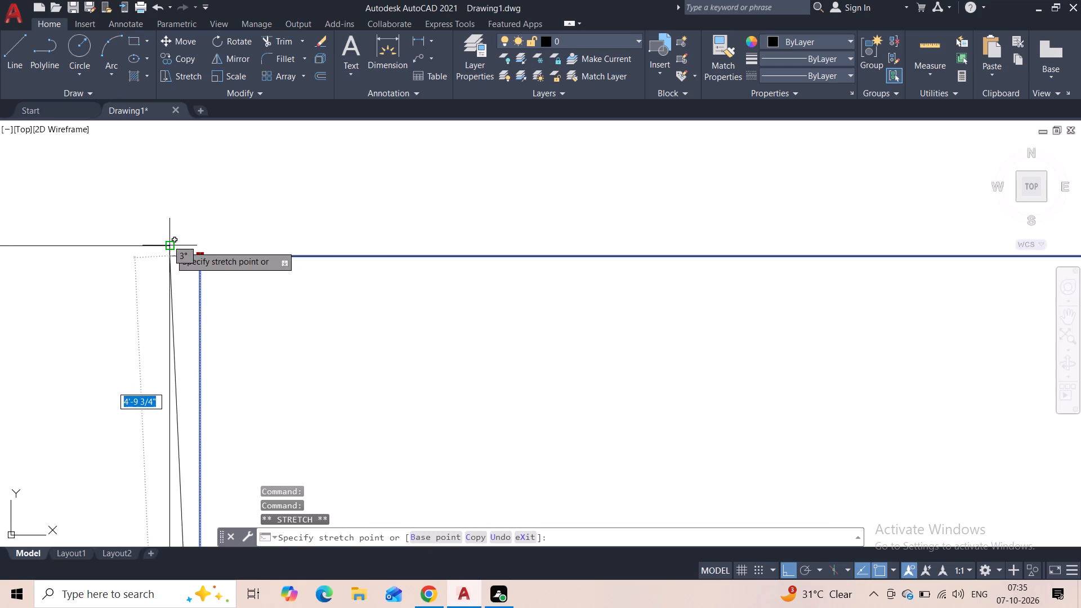
pyautogui.click(200, 246)
pyautogui.press('Escape')
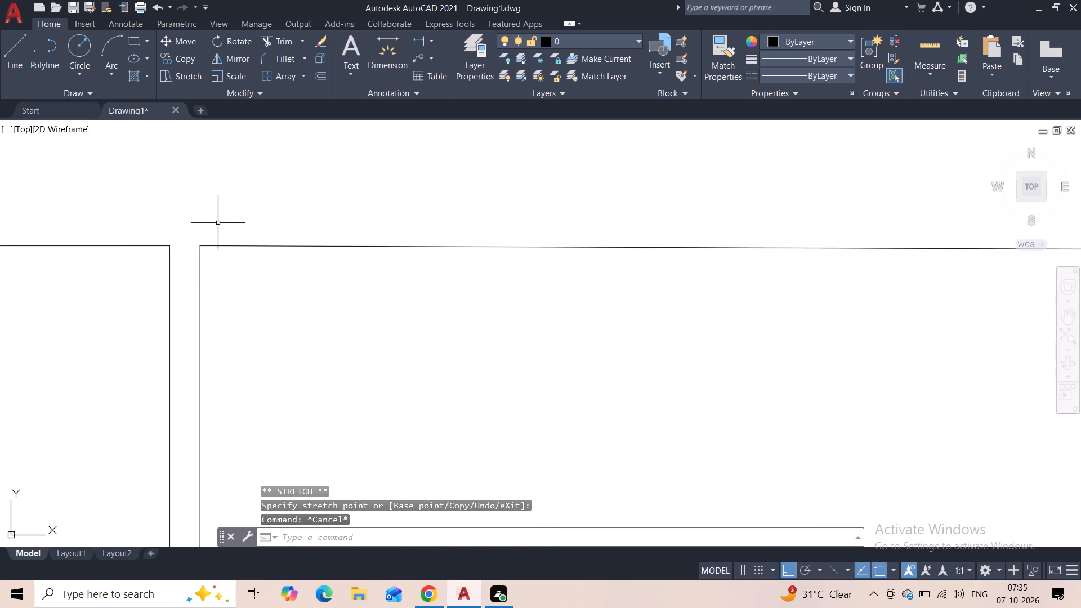
# Draw a vertical line about 3" beyond the long rectangle's right edge, from its top-corner level down to the ground line.
pyautogui.scroll(-3, 221, 221)
pyautogui.scroll(-3, 342, 241)
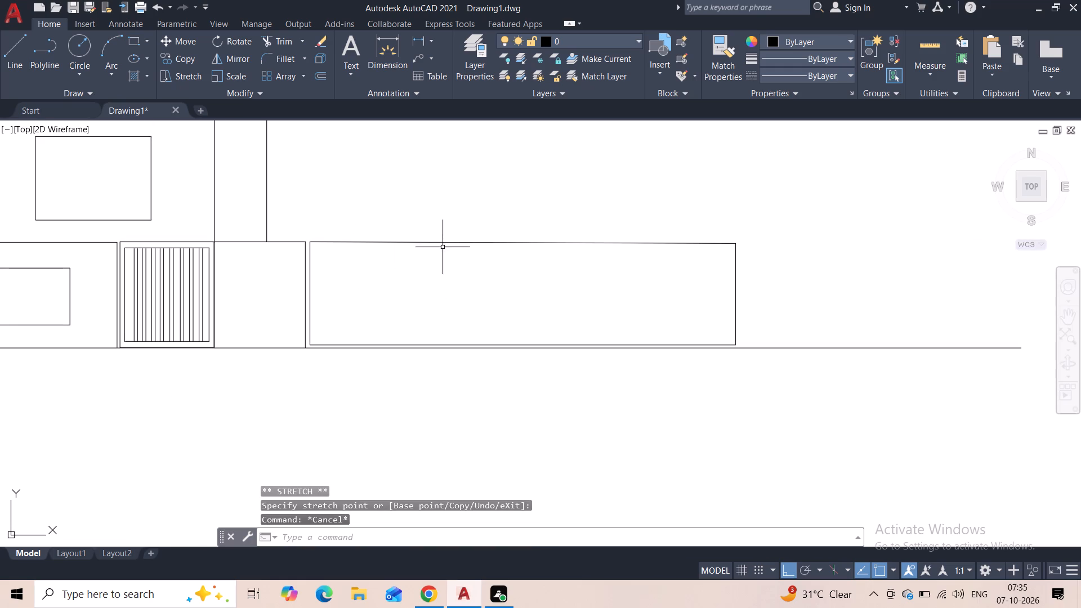
pyautogui.scroll(-2, 443, 247)
pyautogui.moveTo(444, 218); pyautogui.dragTo(439, 250, button='middle')
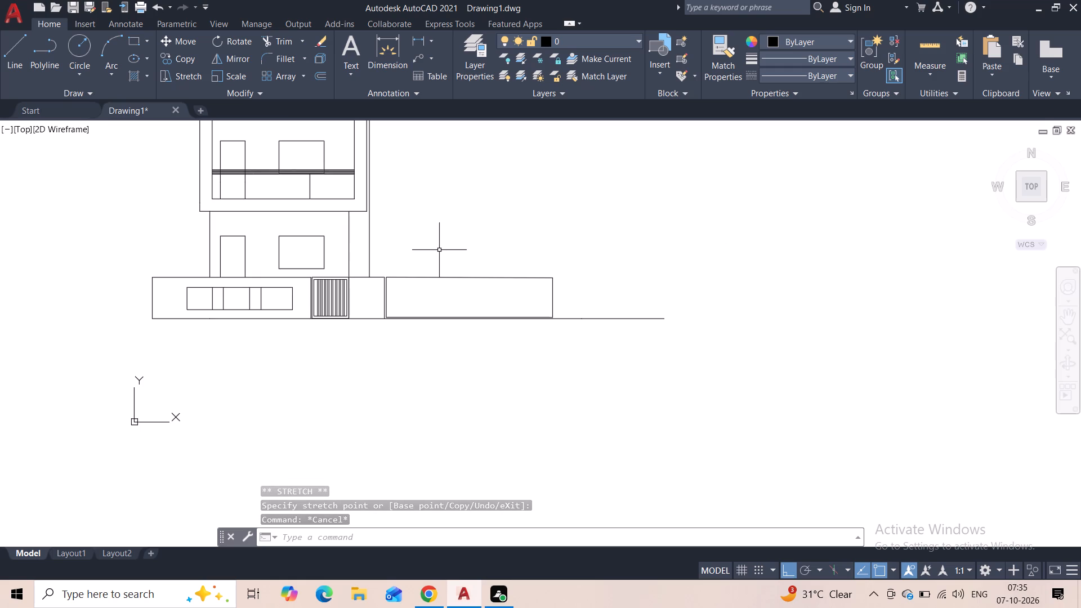
pyautogui.scroll(-1, 502, 208)
pyautogui.moveTo(564, 195); pyautogui.dragTo(564, 234, button='middle')
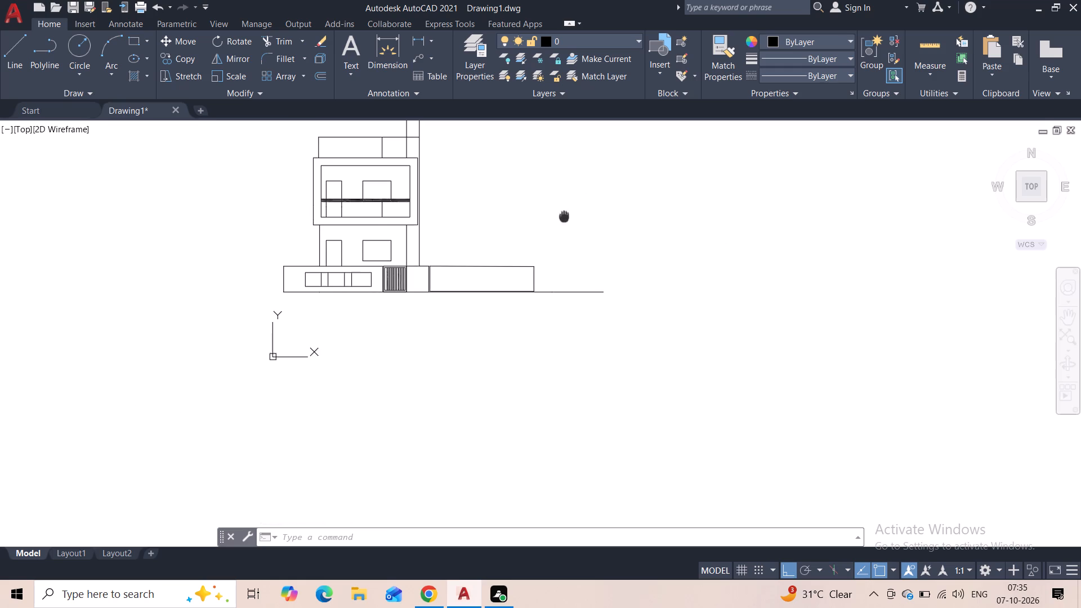
pyautogui.moveTo(564, 234); pyautogui.dragTo(552, 294, button='middle')
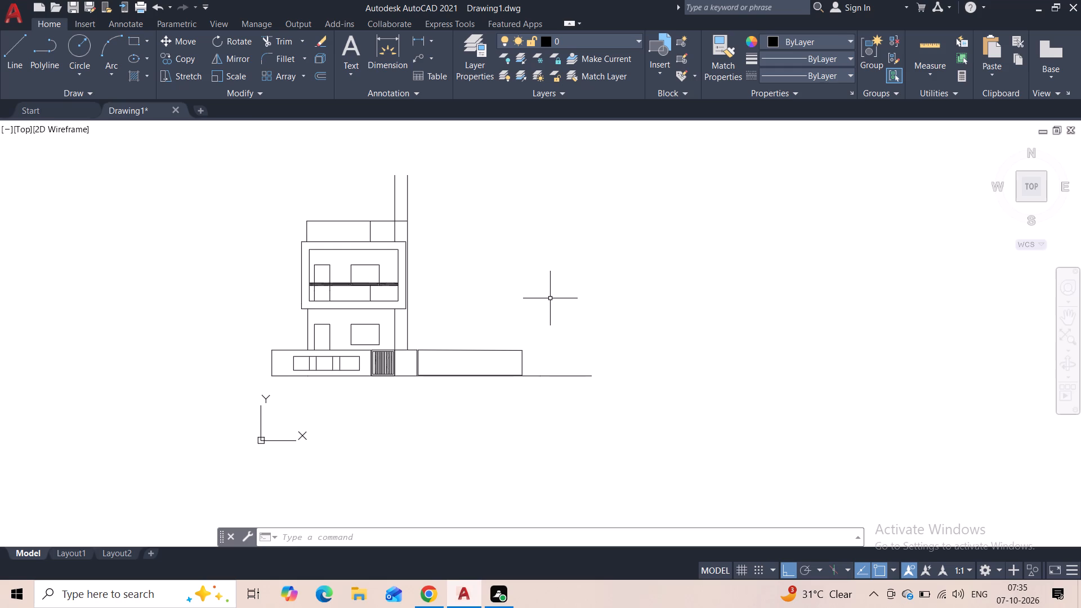
pyautogui.click(14, 61)
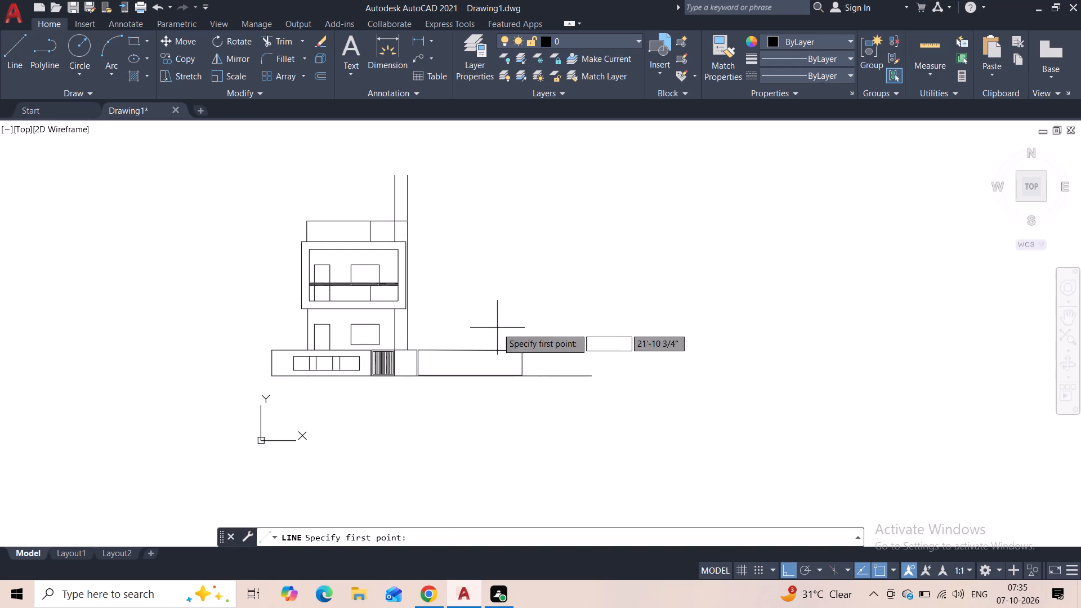
pyautogui.scroll(3, 515, 367)
pyautogui.scroll(2, 537, 313)
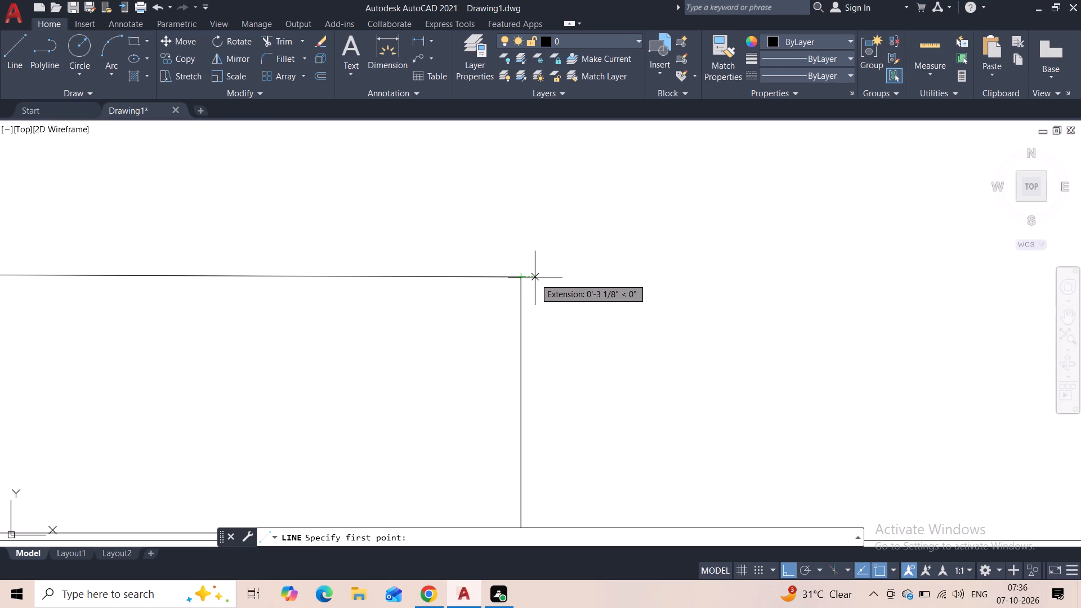
pyautogui.click(535, 278)
pyautogui.moveTo(544, 319); pyautogui.dragTo(527, 213, button='middle')
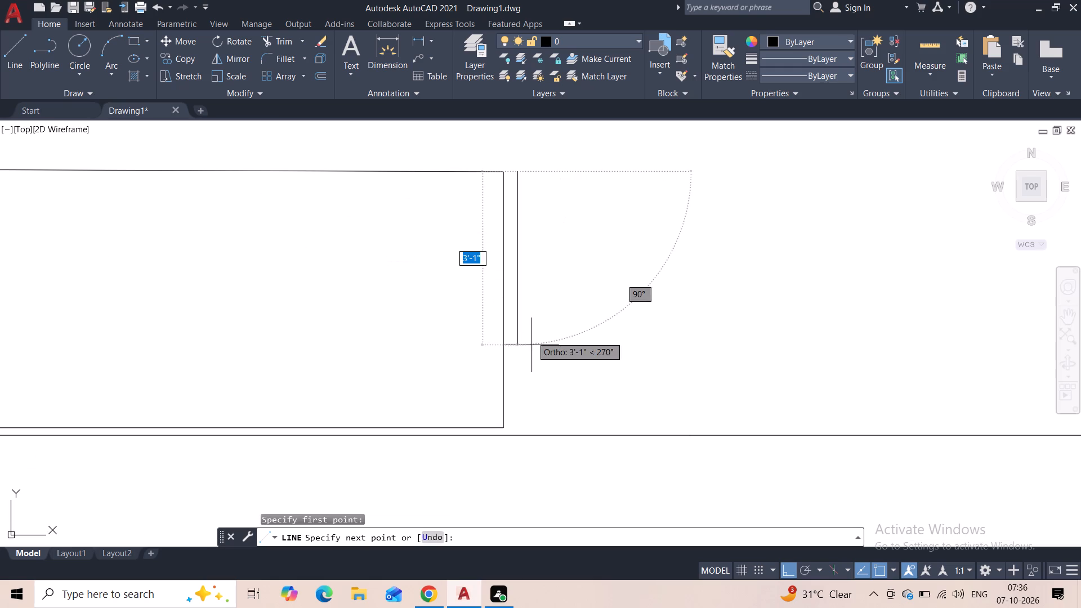
pyautogui.moveTo(522, 437); pyautogui.dragTo(521, 430)
pyautogui.press('Escape')
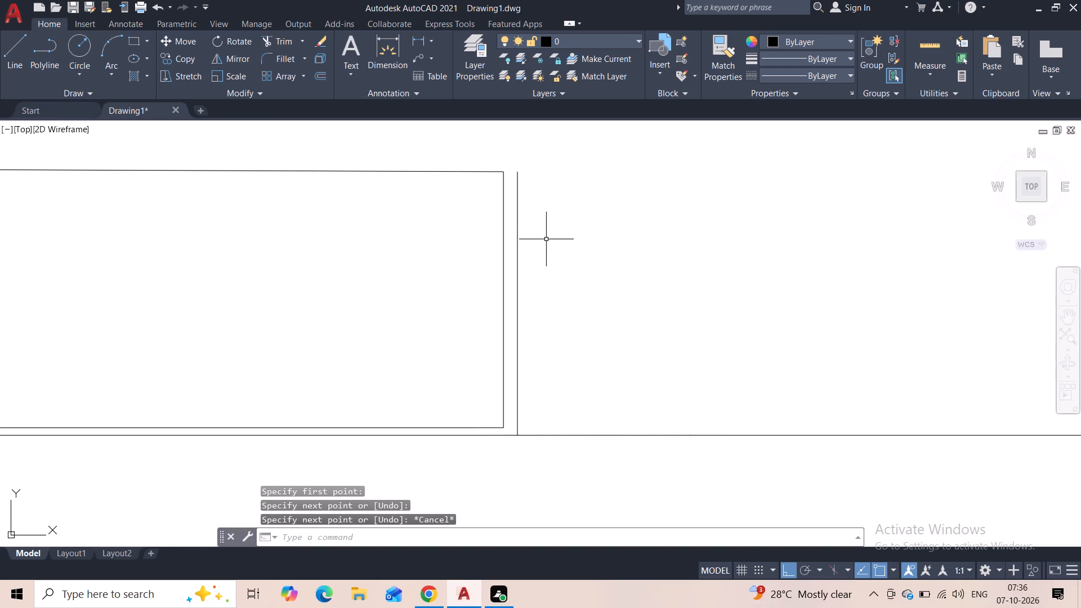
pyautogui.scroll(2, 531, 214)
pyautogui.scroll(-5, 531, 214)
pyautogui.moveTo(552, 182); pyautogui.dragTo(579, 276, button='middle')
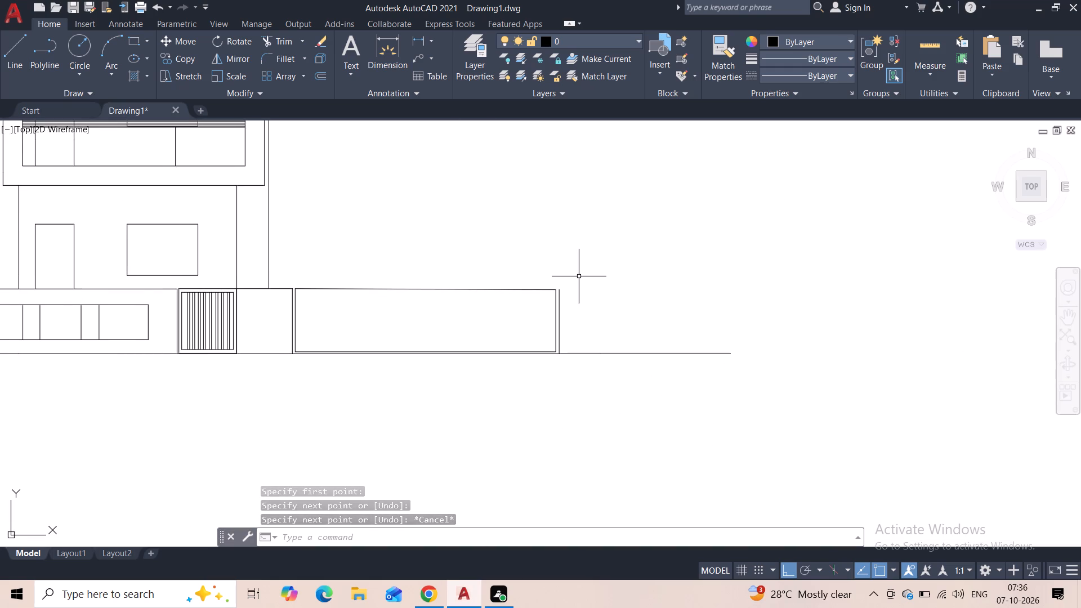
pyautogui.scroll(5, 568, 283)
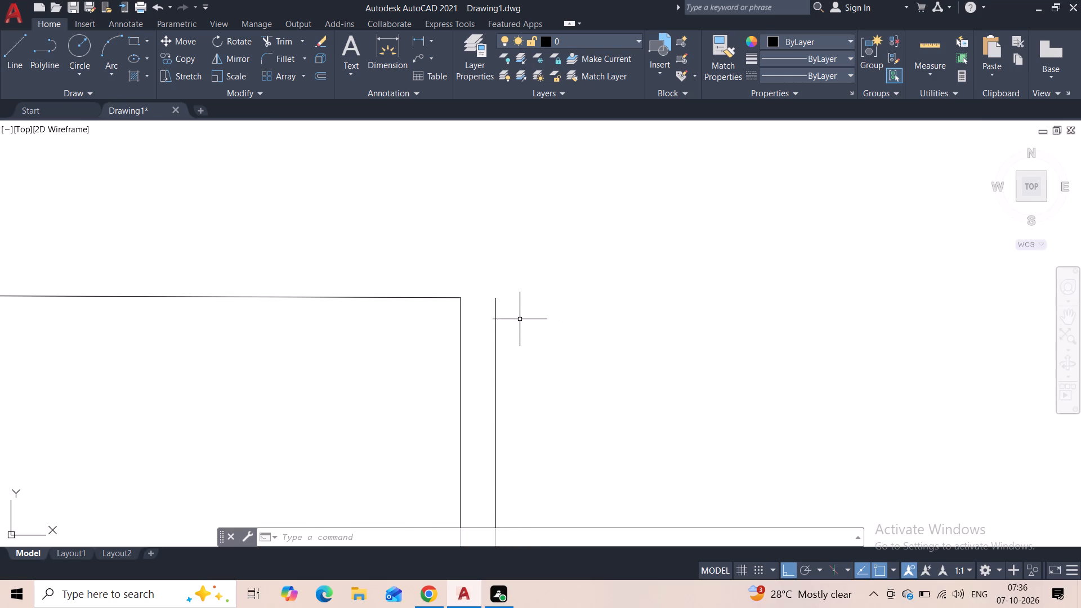
# Move the separate vertical line horizontally to sit closer to the long rectangle's right edge.
pyautogui.click(508, 316)
pyautogui.click(478, 323)
pyautogui.click(182, 45)
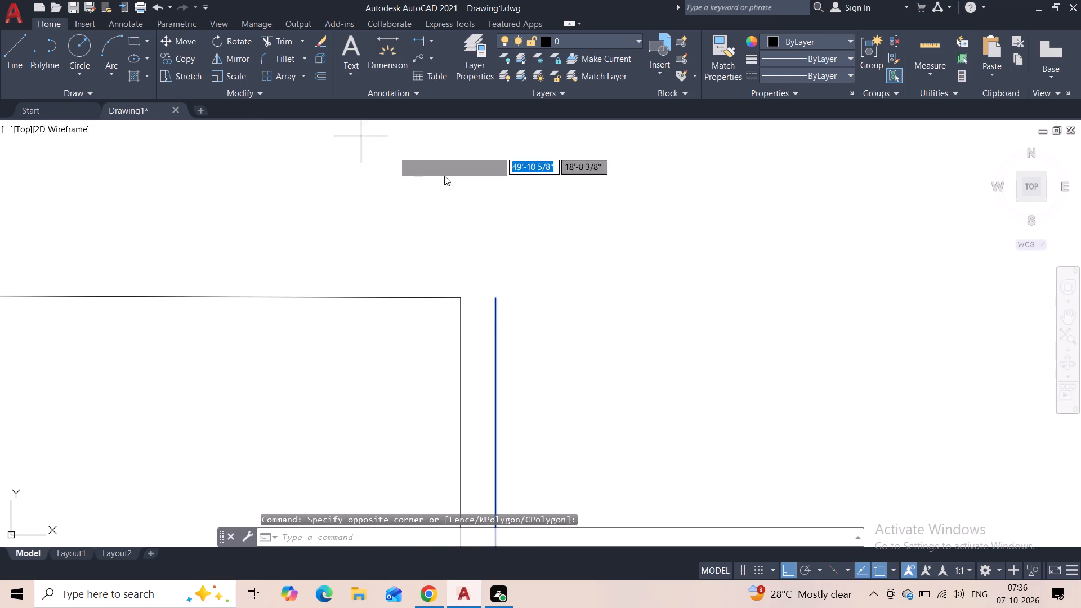
pyautogui.click(495, 298)
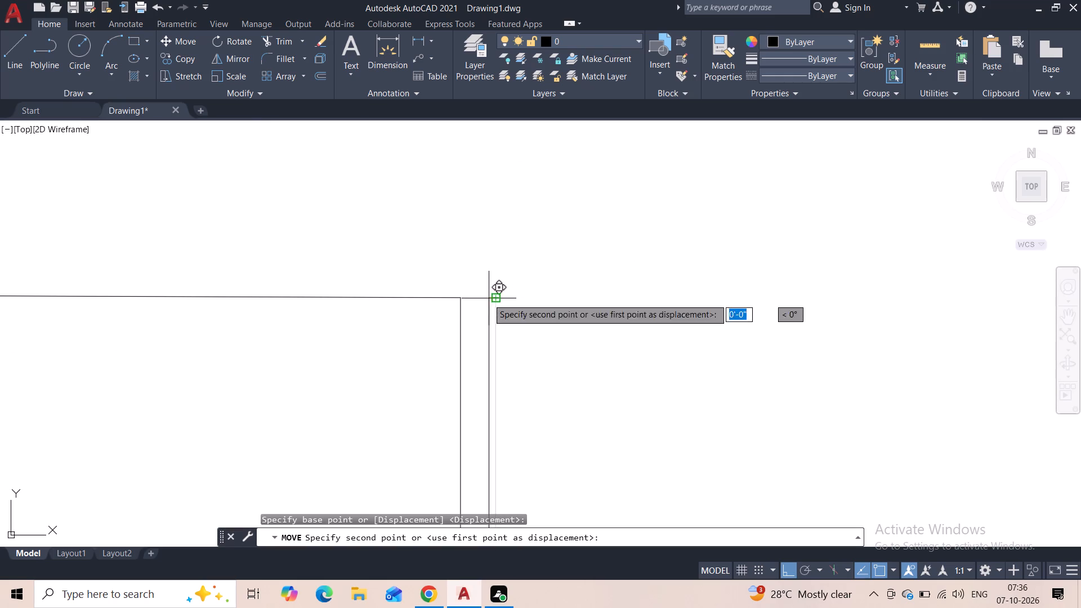
pyautogui.click(473, 298)
# Draw a narrow pier outline from the moved line's top, running horizontally to the right and down to the ground line.
pyautogui.scroll(-4, 476, 243)
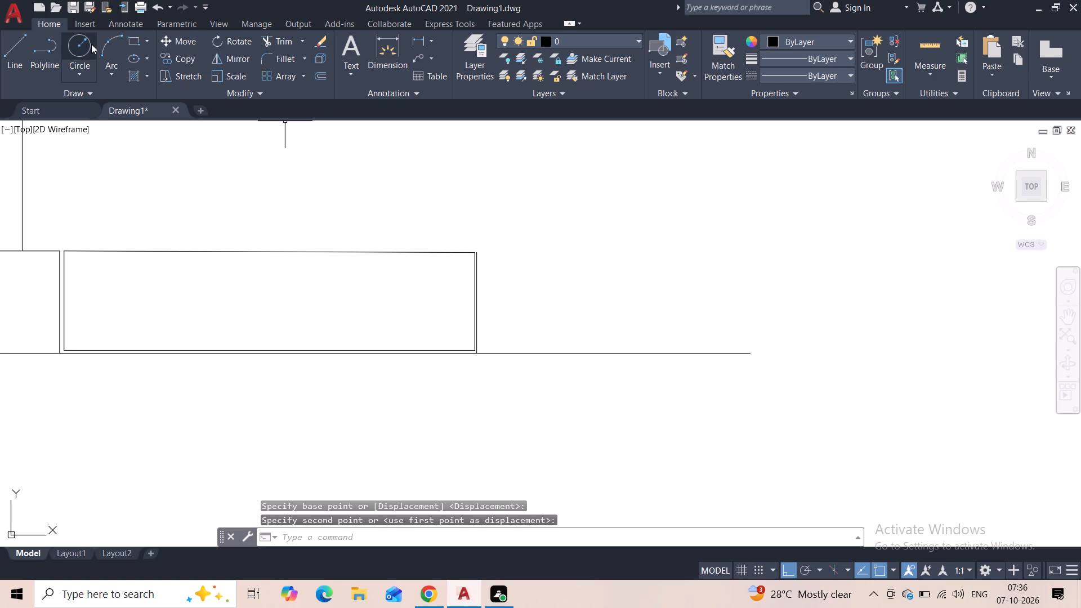
pyautogui.click(8, 51)
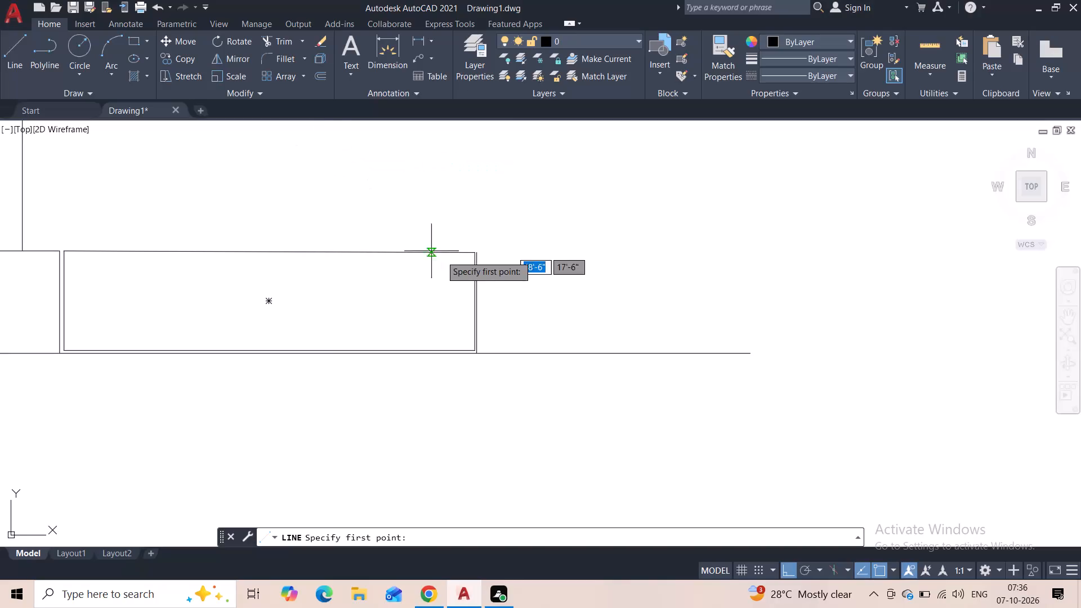
pyautogui.scroll(2, 481, 258)
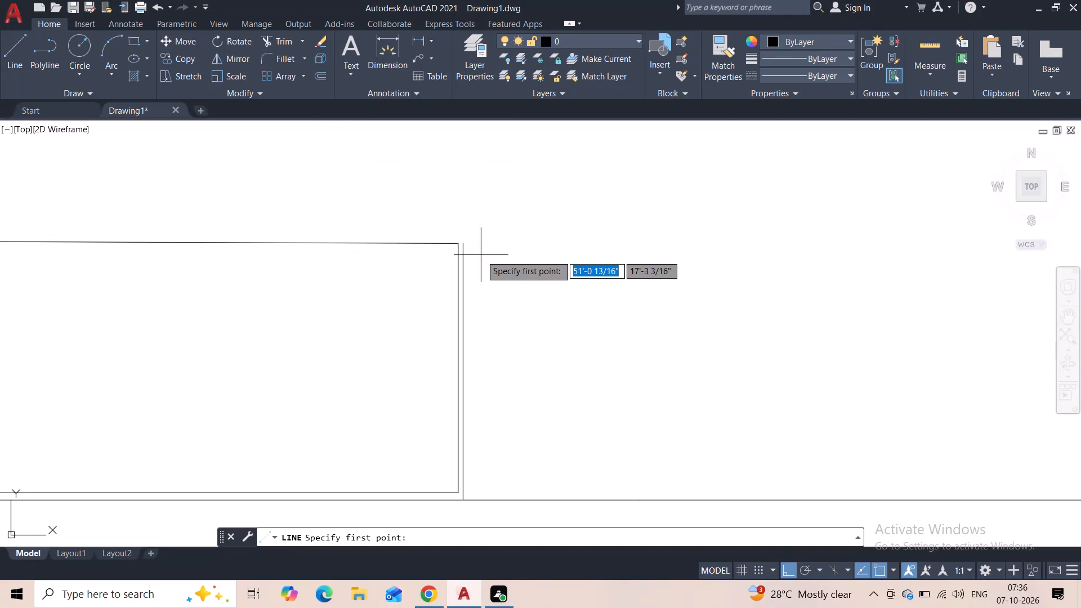
pyautogui.click(463, 245)
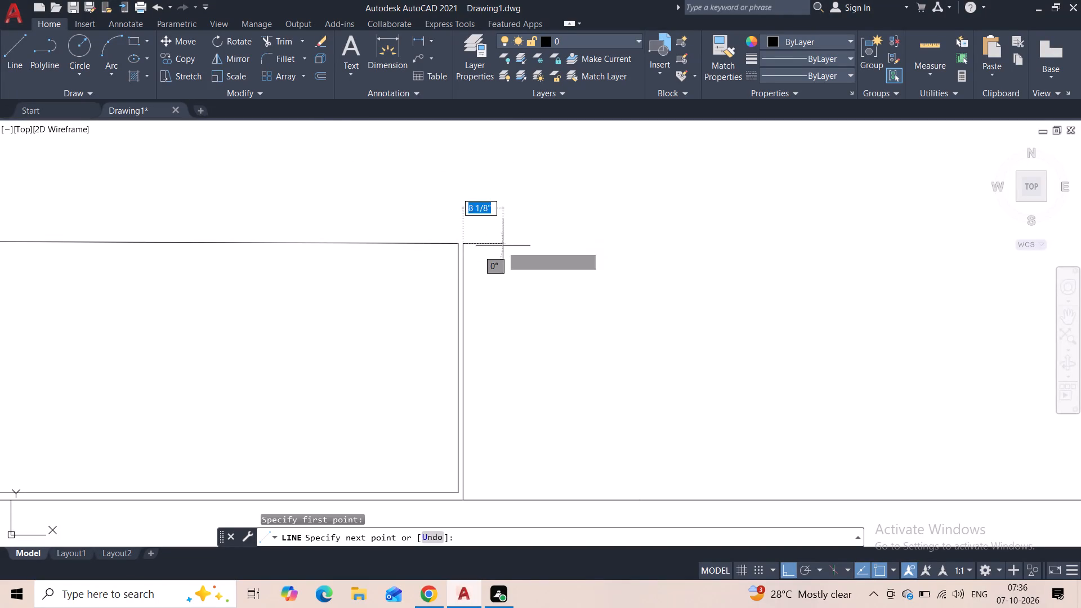
pyautogui.click(516, 245)
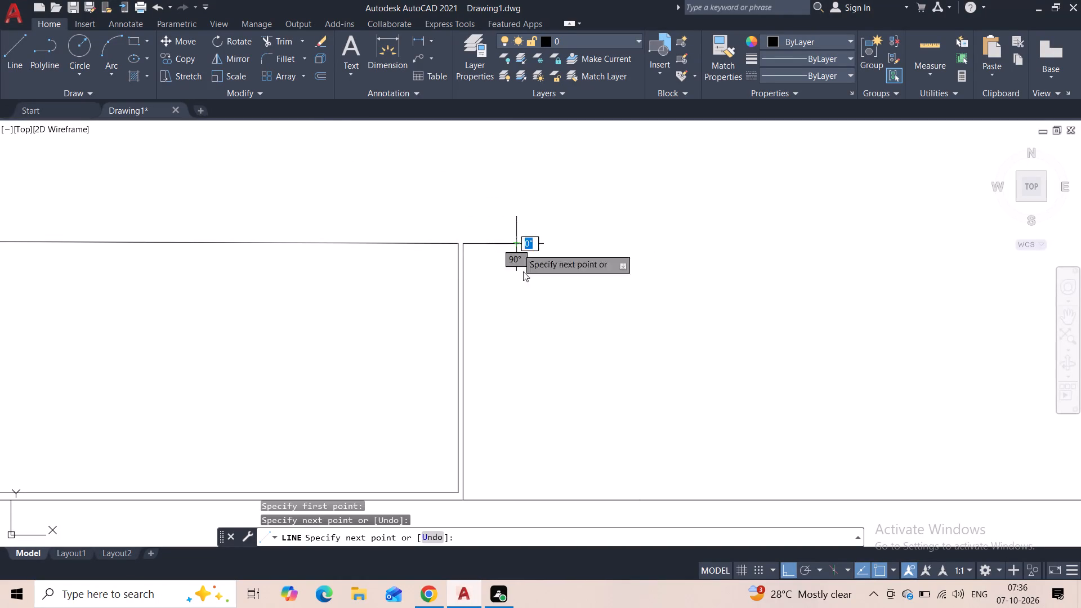
pyautogui.click(521, 499)
pyautogui.press('Escape')
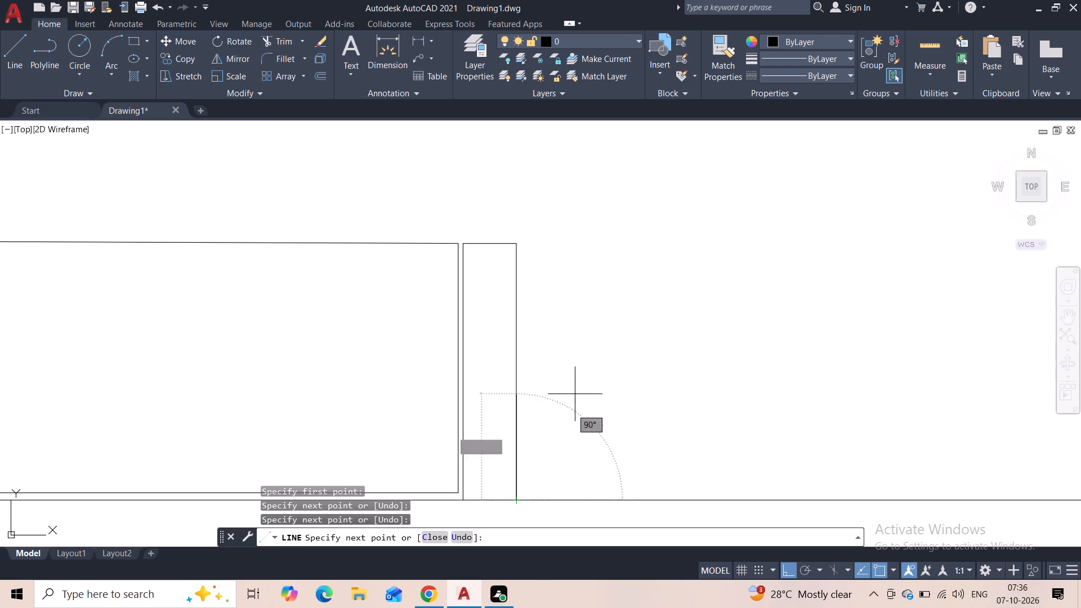
# Draw a vertical line about 34' upward from the narrow pier's top-right corner.
pyautogui.scroll(-3, 579, 325)
pyautogui.scroll(-1, 592, 261)
pyautogui.moveTo(579, 247); pyautogui.dragTo(594, 316, button='middle')
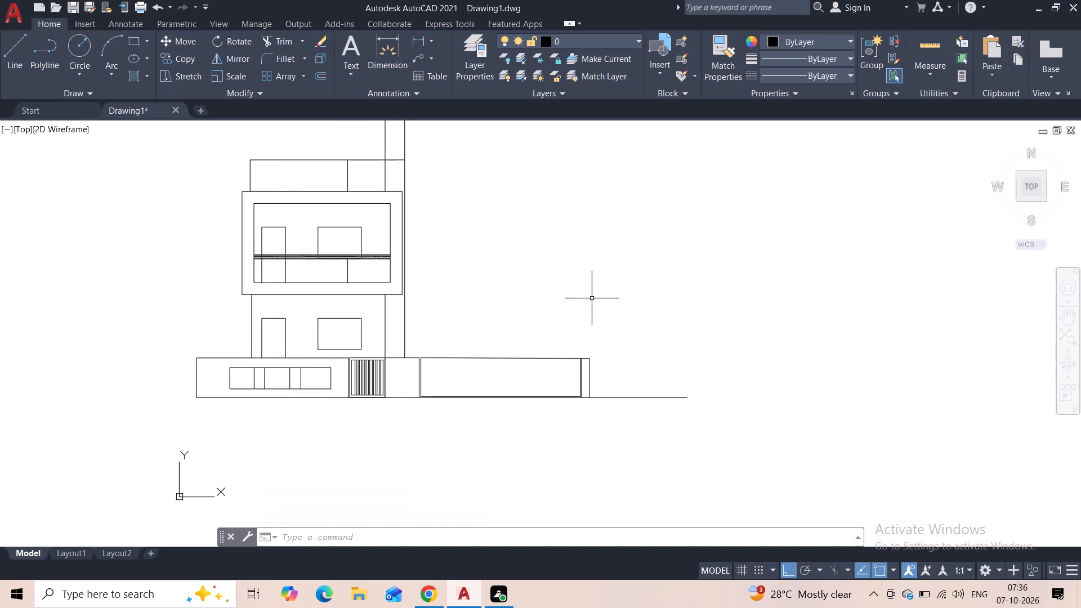
pyautogui.press('space')
pyautogui.scroll(1, 600, 364)
pyautogui.click(580, 358)
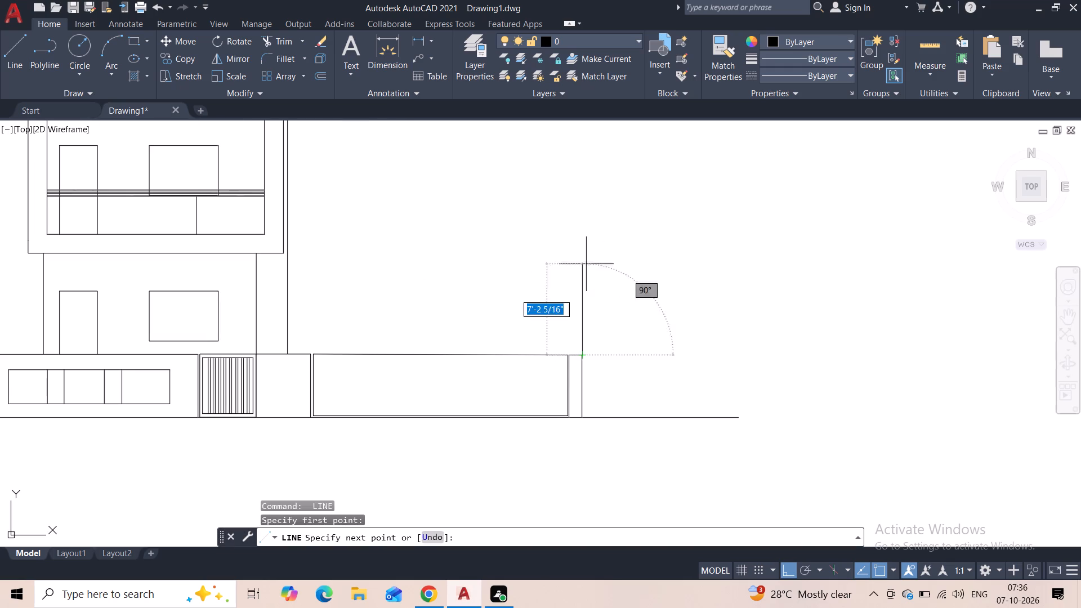
pyautogui.moveTo(585, 242); pyautogui.dragTo(593, 329, button='middle')
pyautogui.scroll(-3, 593, 325)
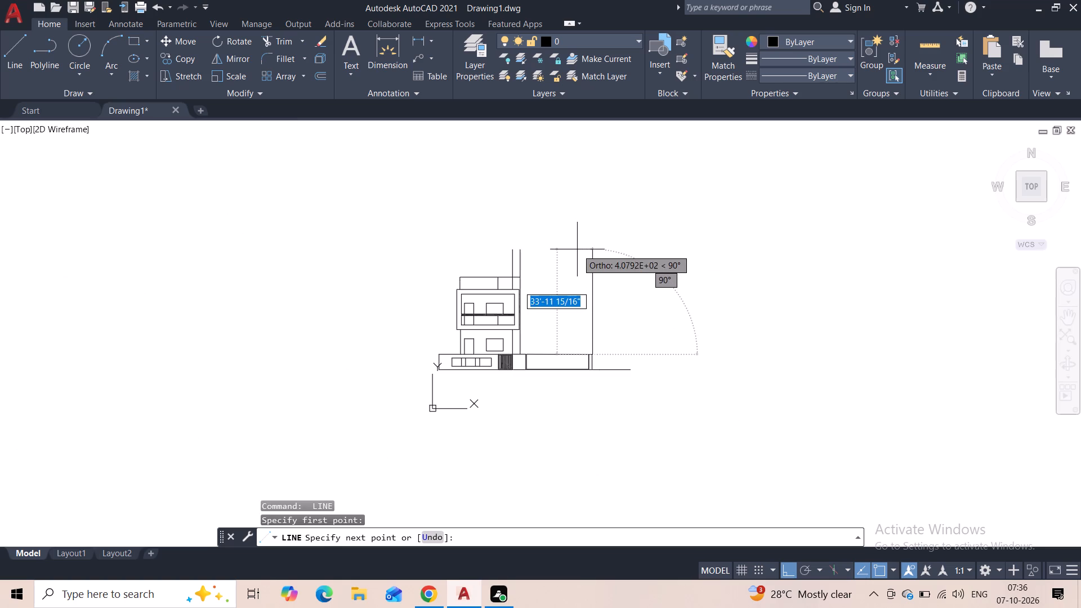
pyautogui.click(577, 249)
pyautogui.press('Escape')
# Copy the small gate's leftmost pair of vertical bars horizontally into the long panel, placing four spaced copies from its left end.
pyautogui.scroll(-2, 609, 219)
pyautogui.scroll(2, 618, 238)
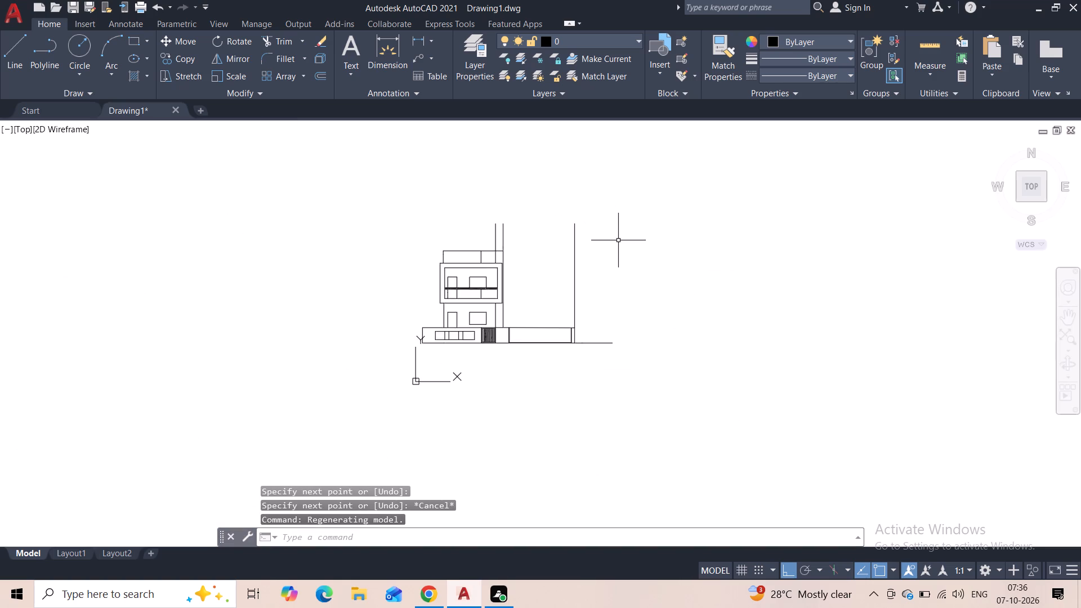
pyautogui.scroll(2, 618, 242)
pyautogui.moveTo(583, 260); pyautogui.dragTo(627, 254, button='middle')
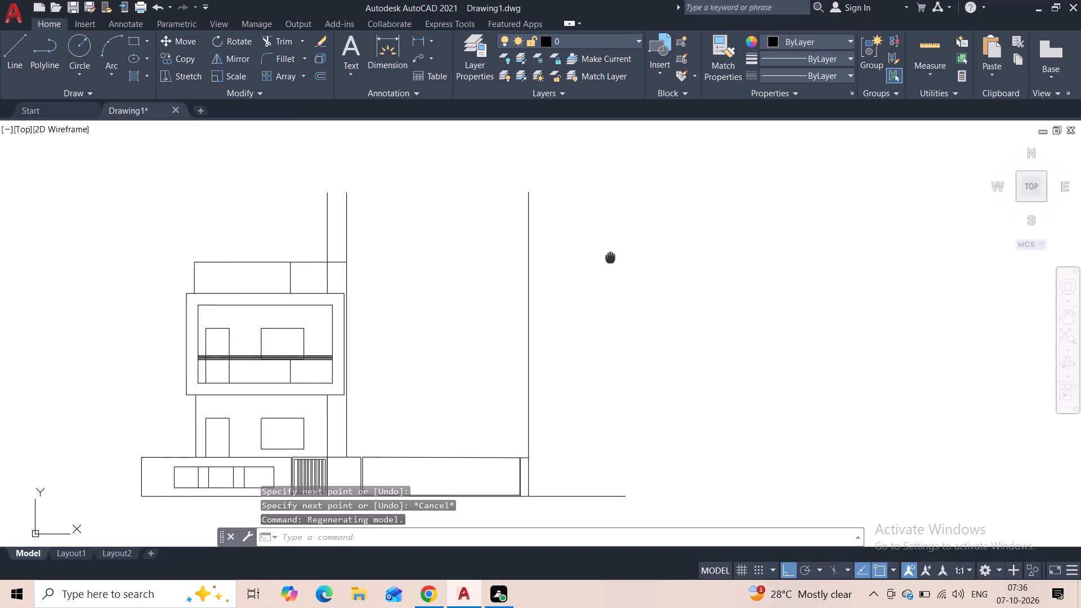
pyautogui.moveTo(627, 254); pyautogui.dragTo(674, 223, button='middle')
pyautogui.moveTo(524, 333); pyautogui.dragTo(635, 233, button='middle')
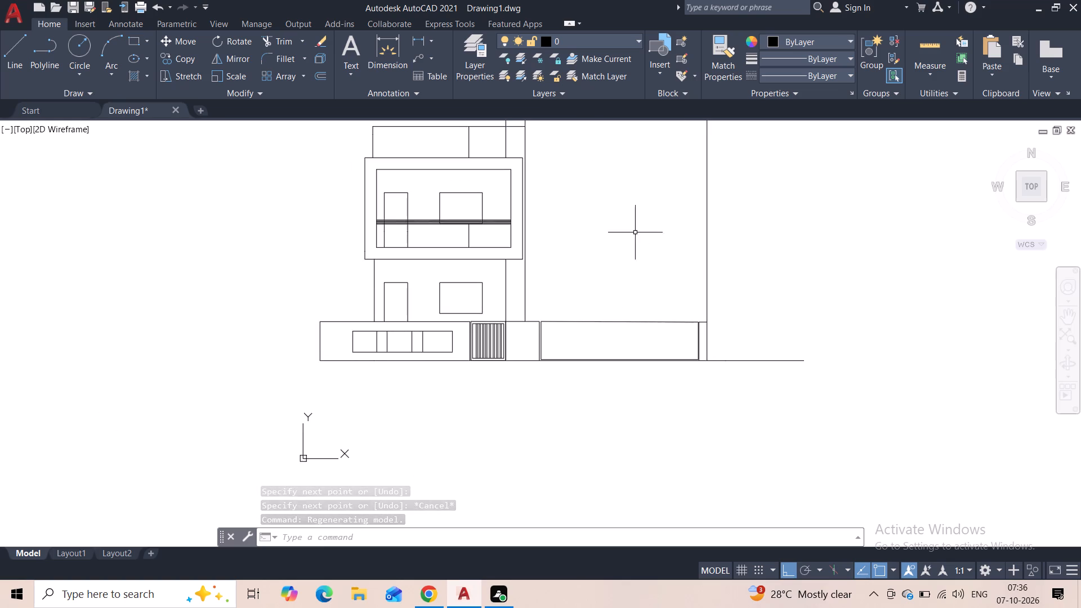
pyautogui.scroll(3, 443, 357)
pyautogui.click(576, 276)
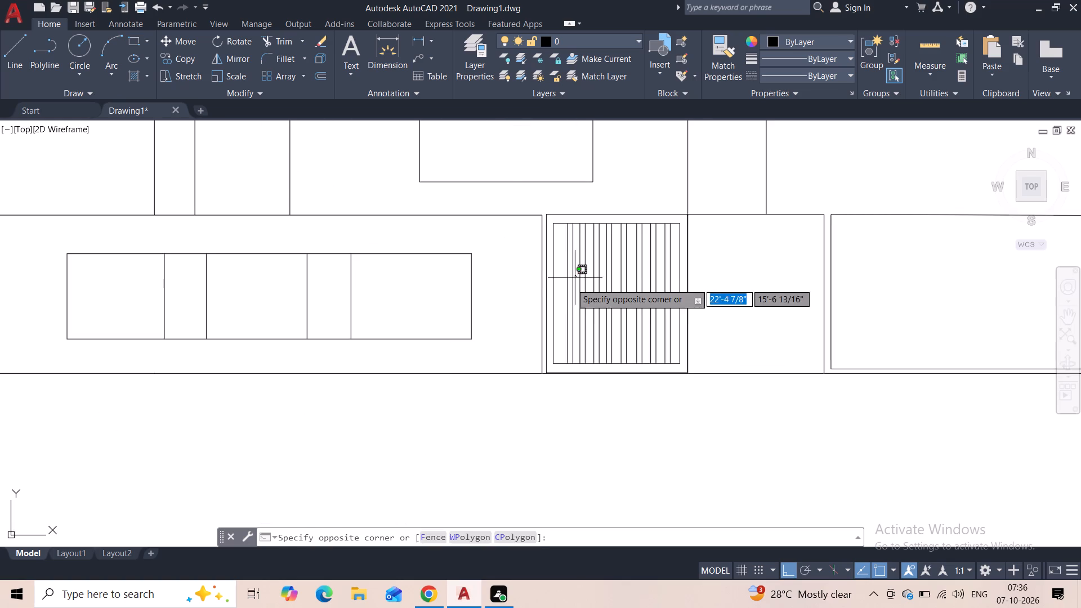
pyautogui.click(567, 288)
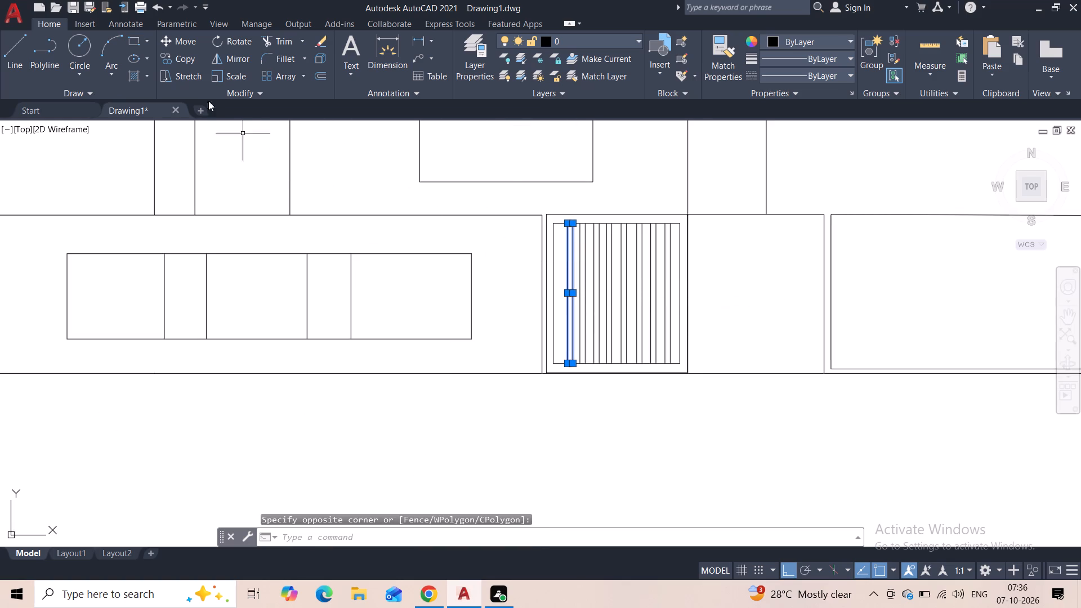
pyautogui.click(185, 62)
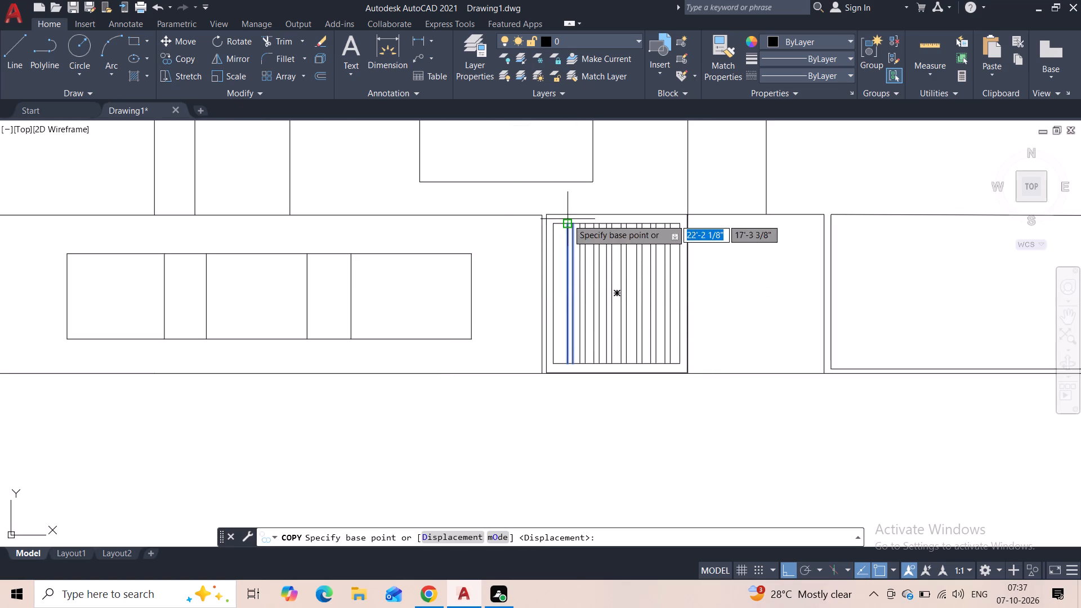
pyautogui.click(568, 220)
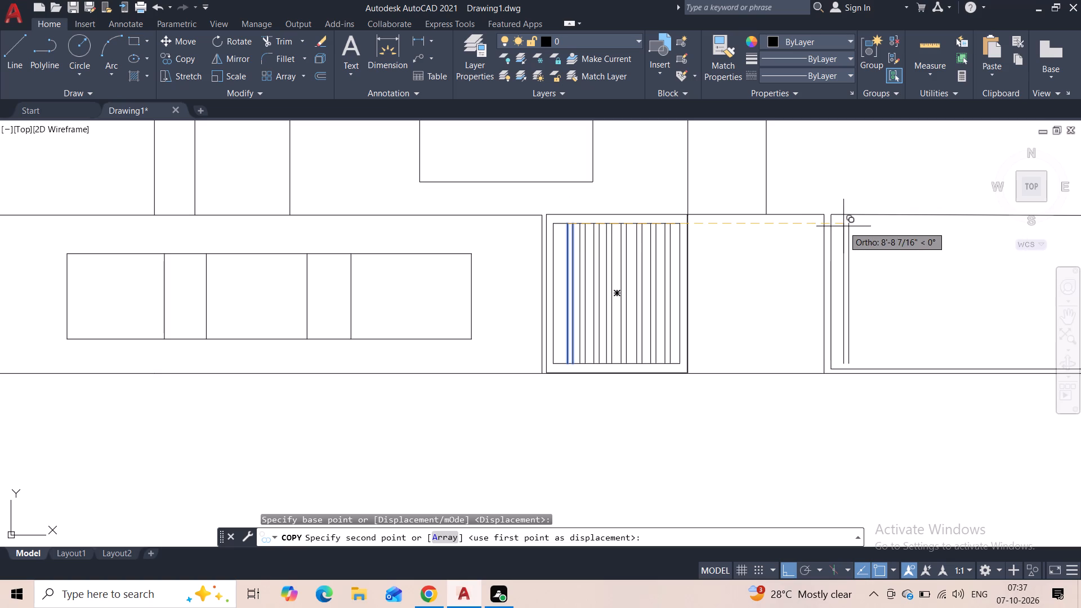
pyautogui.click(846, 226)
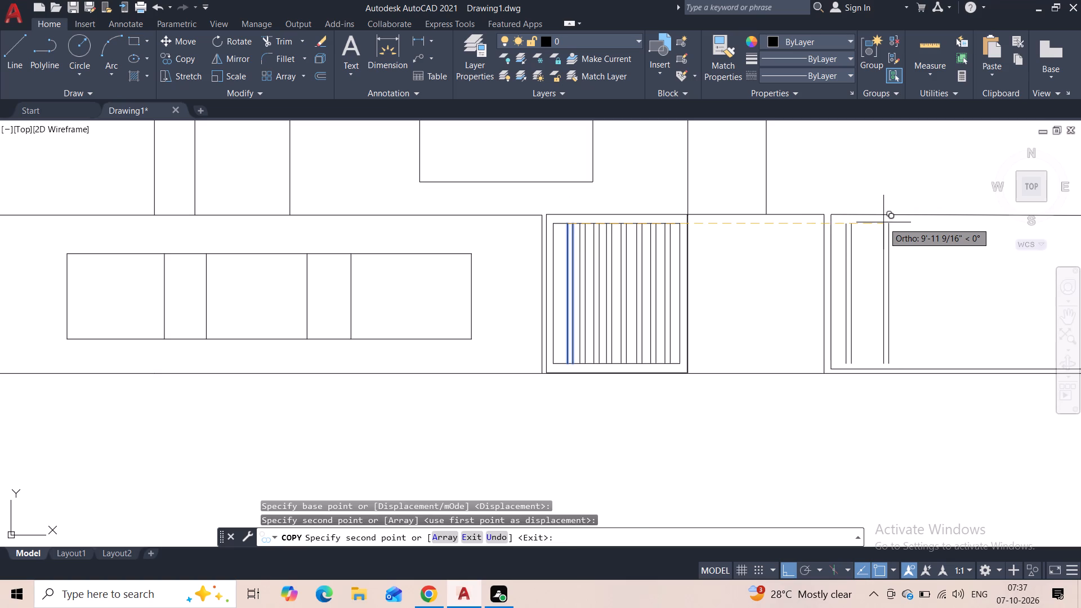
pyautogui.click(866, 229)
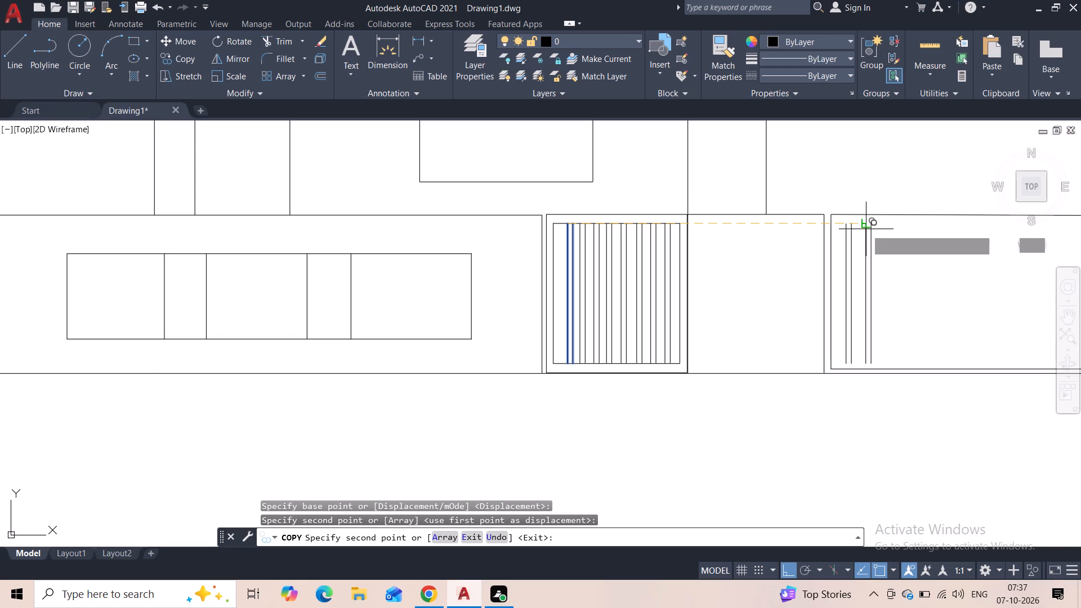
pyautogui.click(888, 229)
pyautogui.click(917, 226)
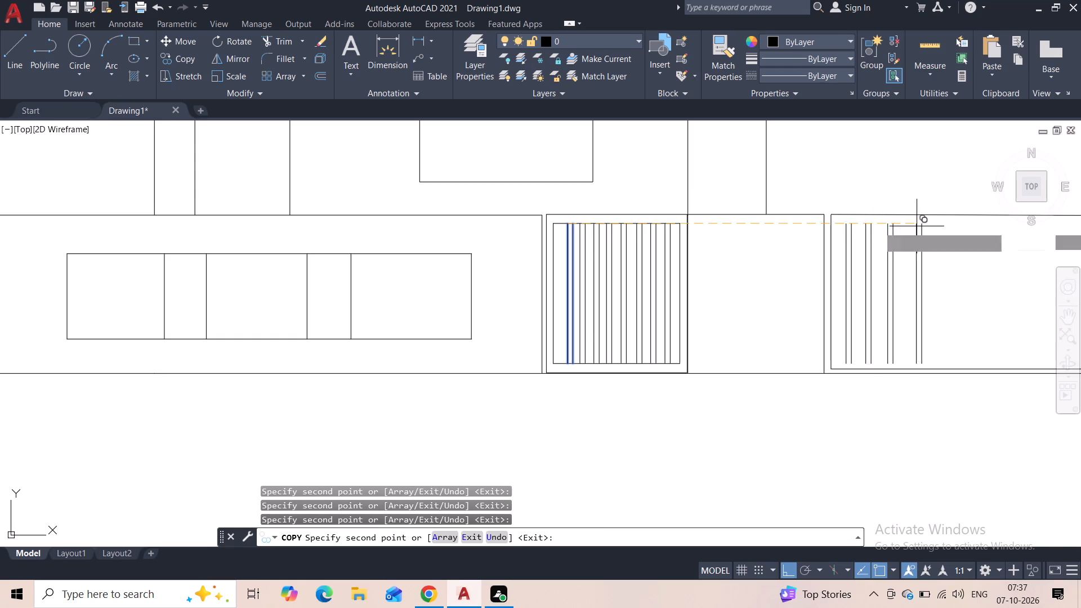
# Place eight more spaced copies of the bar pair to the right, reaching the middle of the long panel.
pyautogui.moveTo(926, 227); pyautogui.dragTo(731, 244, button='middle')
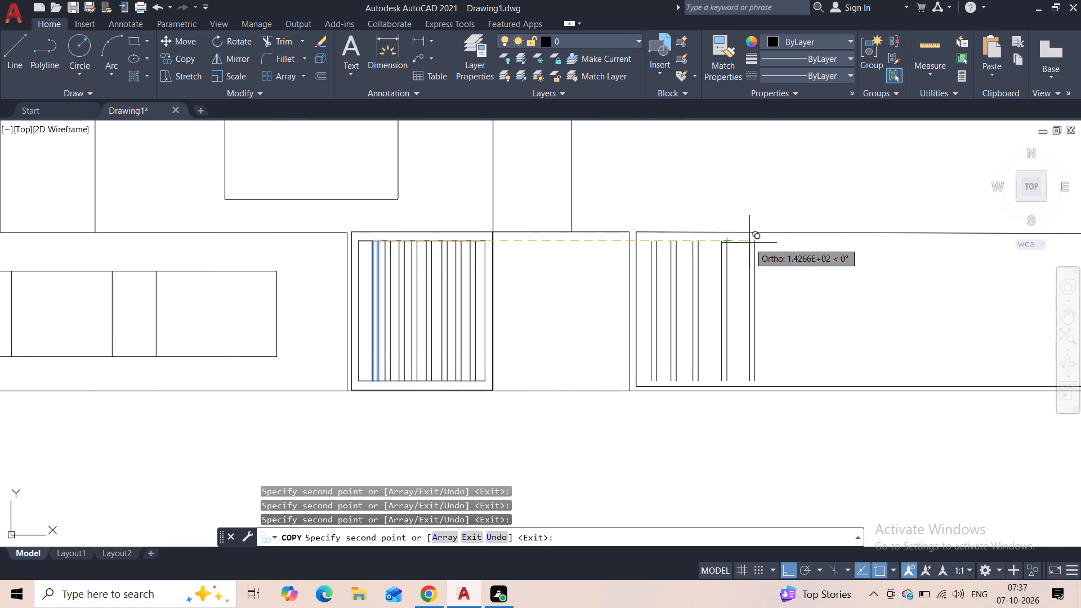
pyautogui.click(749, 243)
pyautogui.click(774, 243)
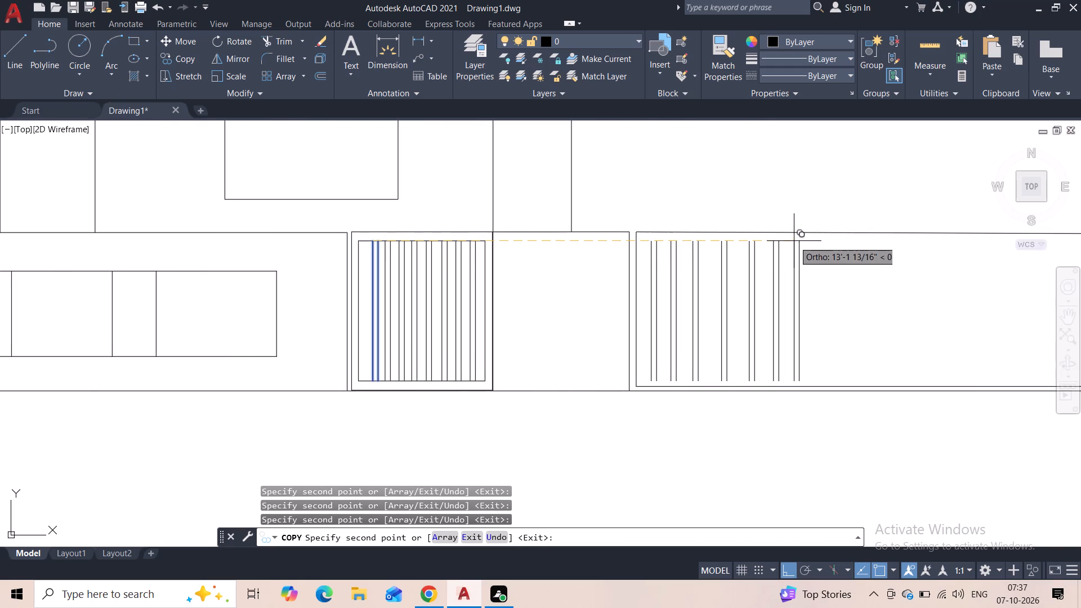
pyautogui.click(796, 241)
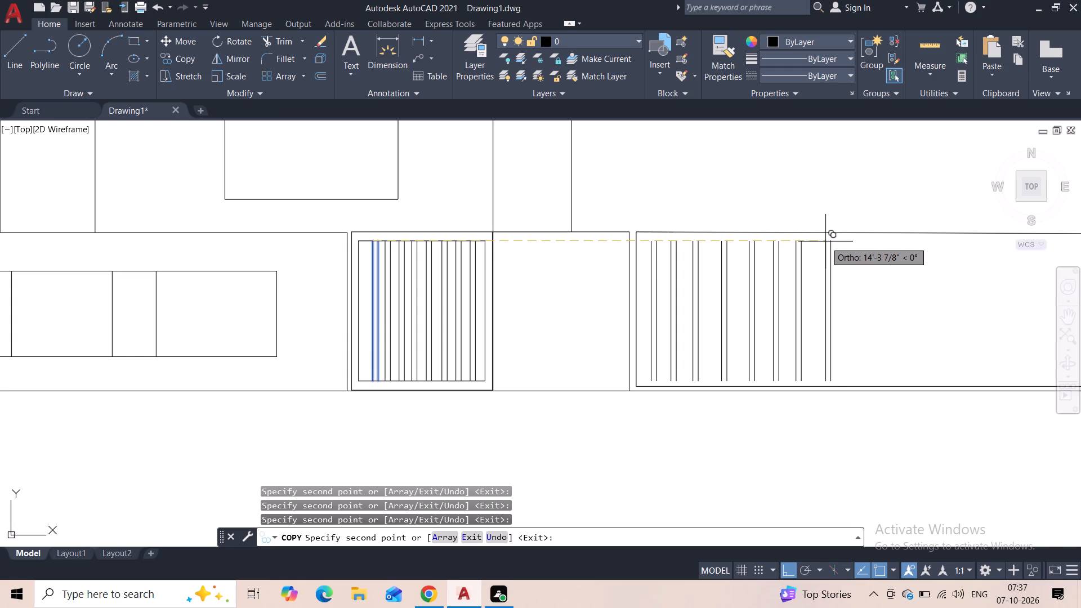
pyautogui.click(825, 242)
pyautogui.click(855, 240)
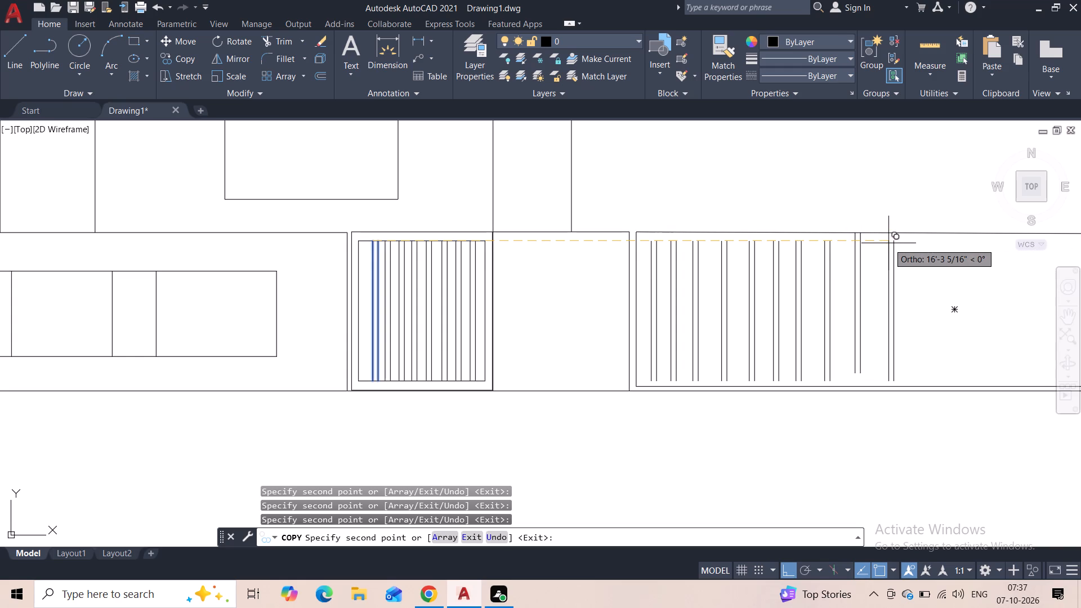
pyautogui.click(888, 243)
pyautogui.click(921, 238)
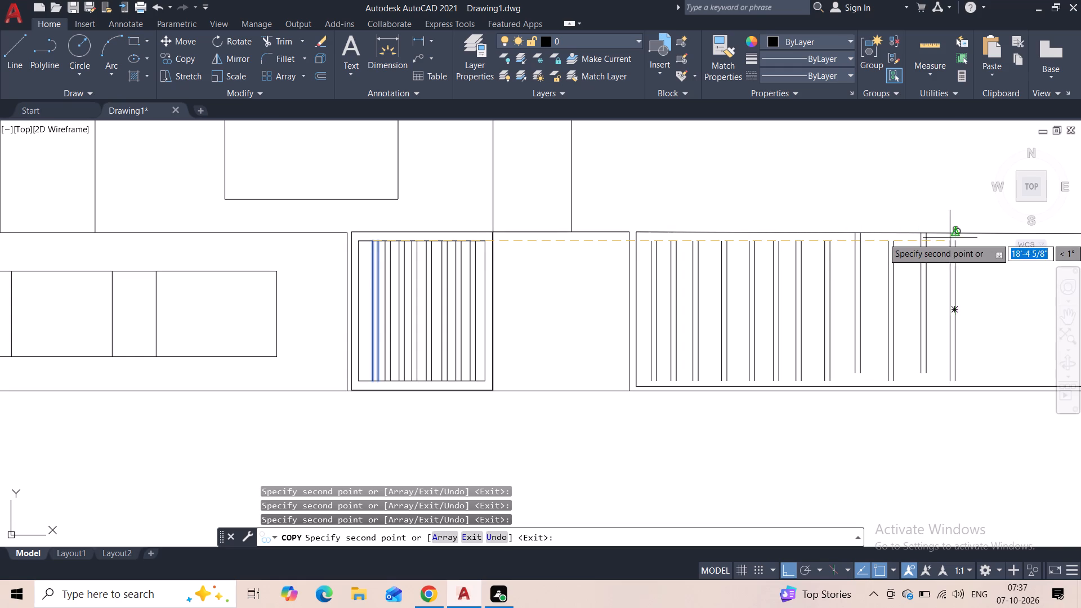
pyautogui.click(961, 240)
# Place eight more spaced copies of the bar pair through the remaining part of the long panel to its right end.
pyautogui.moveTo(966, 248); pyautogui.dragTo(767, 253, button='middle')
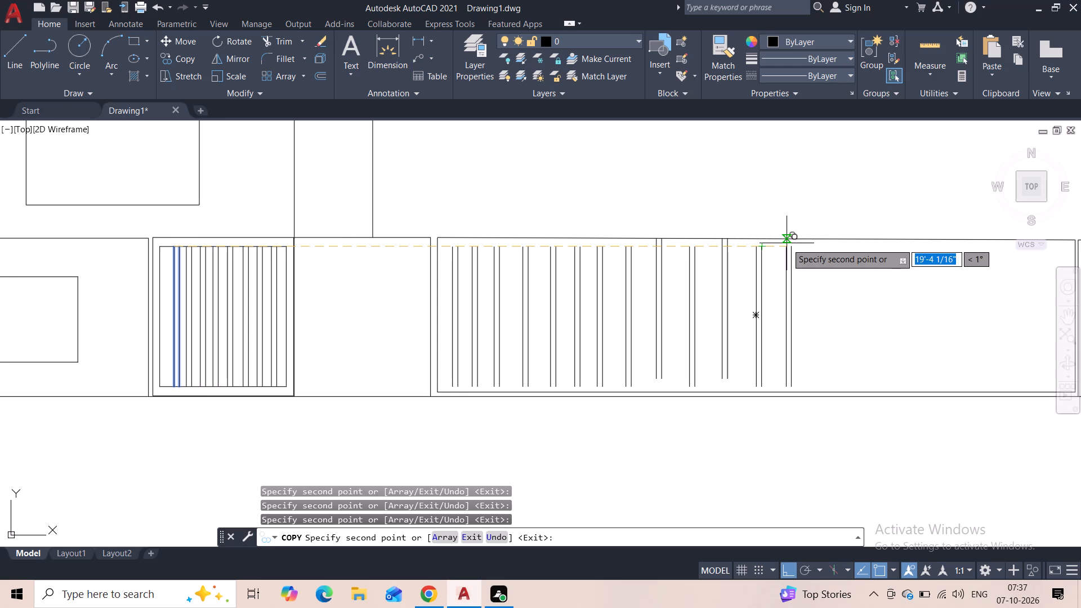
pyautogui.click(788, 243)
pyautogui.click(818, 246)
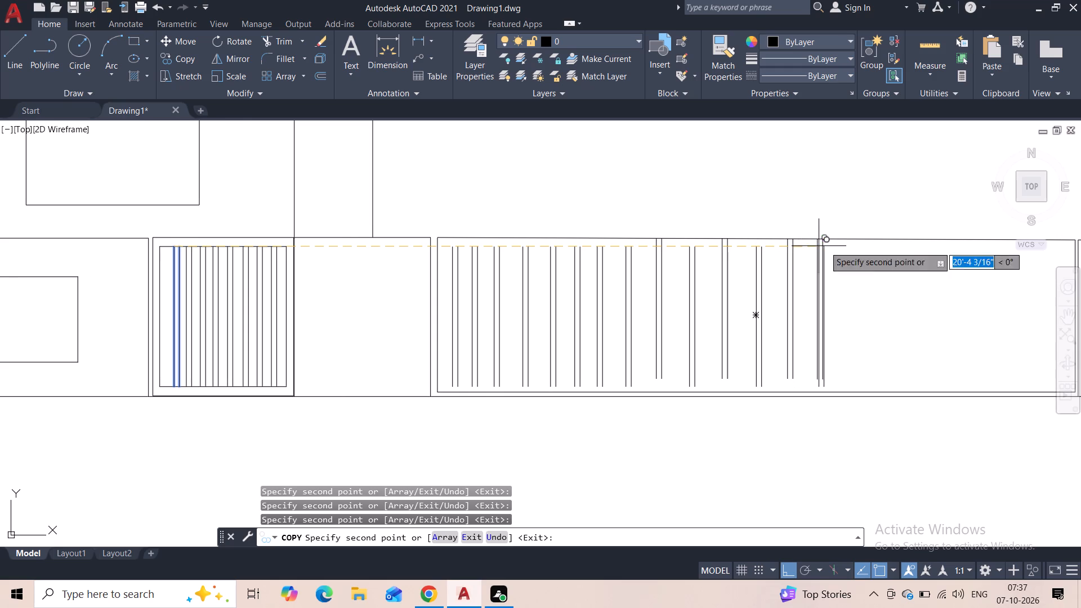
pyautogui.click(855, 245)
pyautogui.click(890, 242)
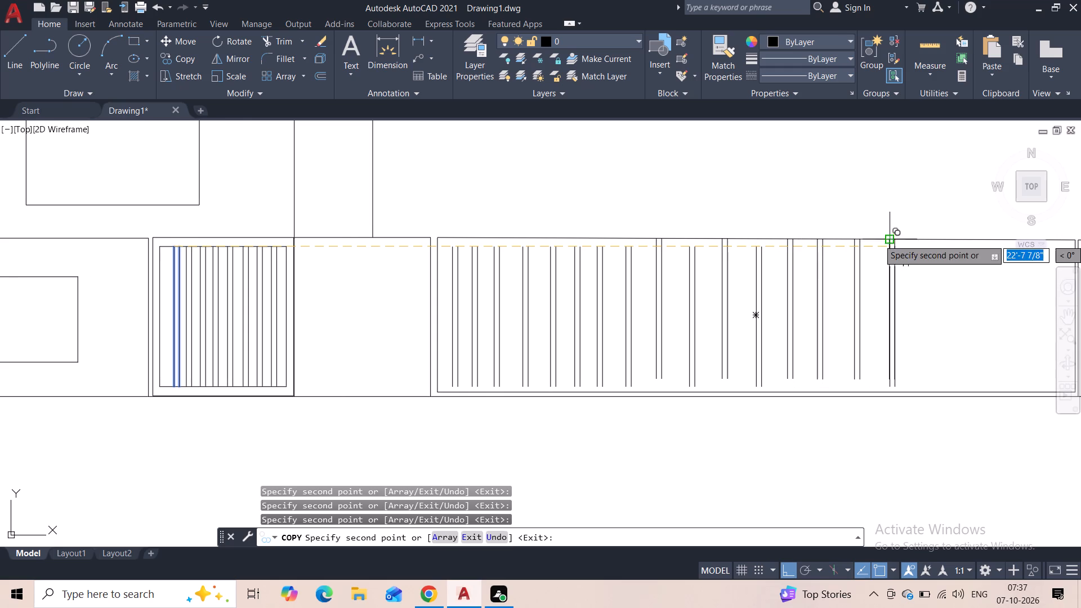
pyautogui.click(933, 237)
pyautogui.moveTo(934, 236); pyautogui.dragTo(718, 257, button='middle')
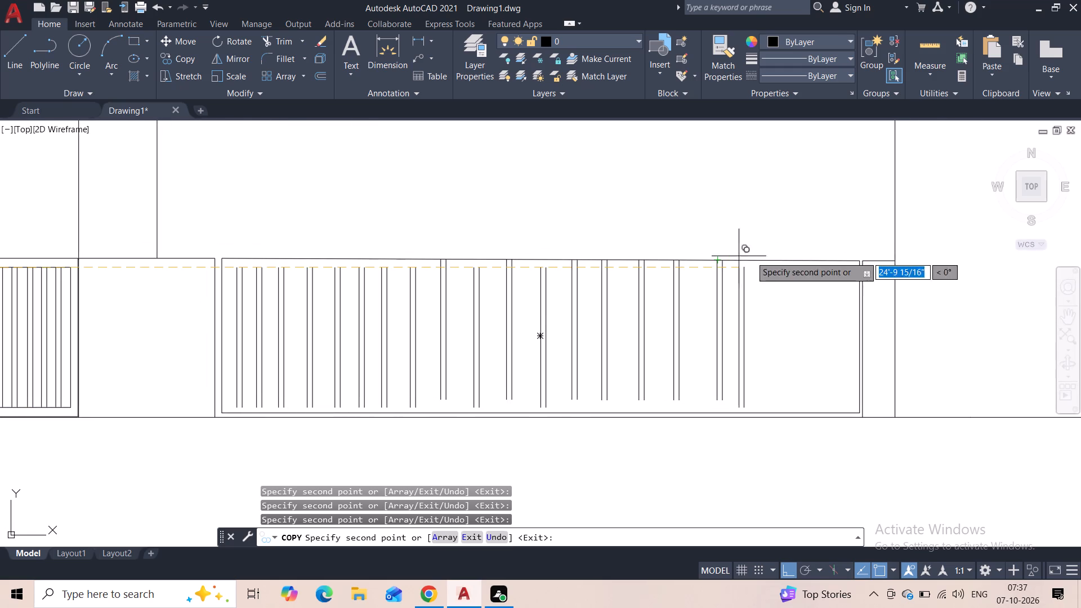
pyautogui.click(752, 256)
pyautogui.click(785, 254)
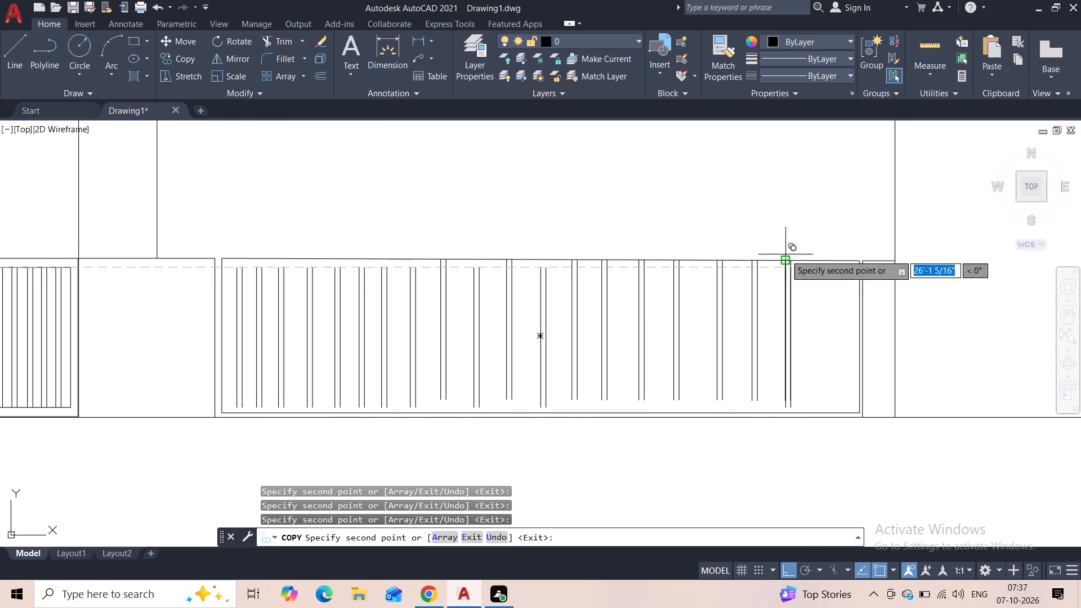
pyautogui.click(823, 252)
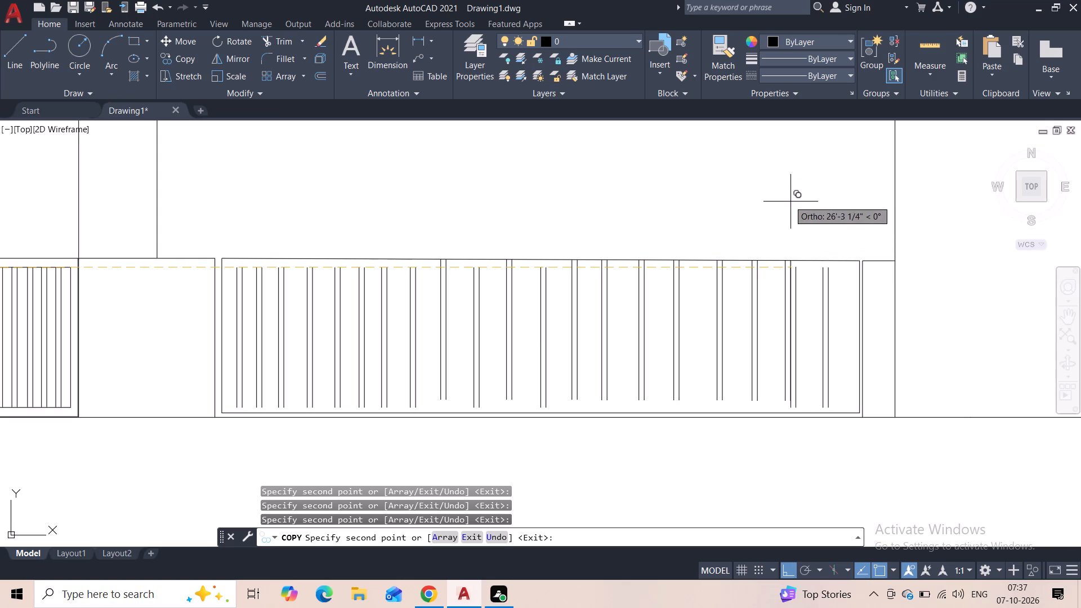
pyautogui.press('Escape')
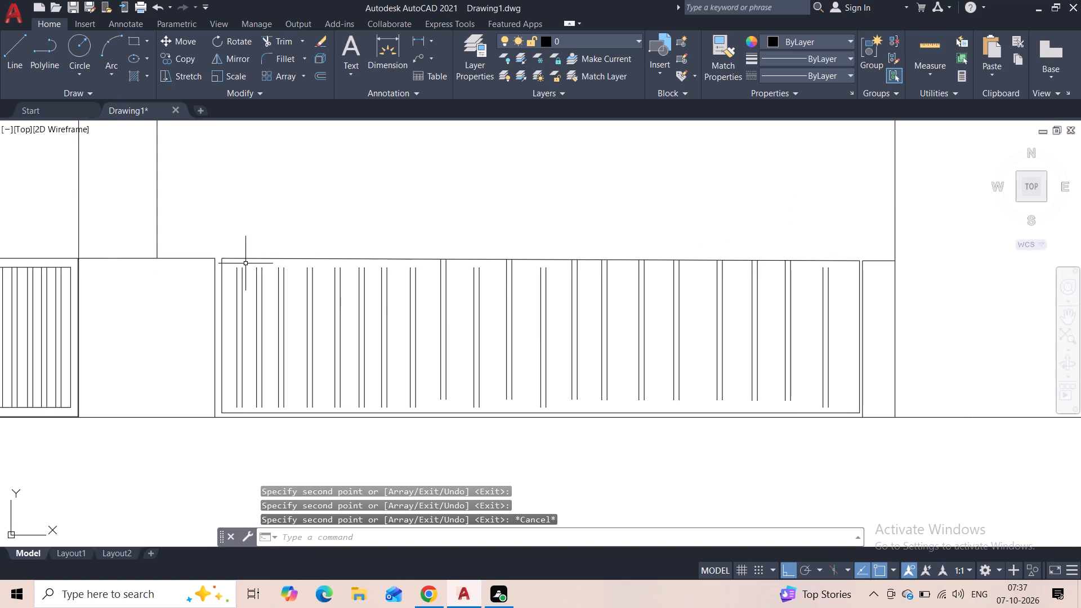
# Draw two short vertical lines extending the long panel's leftmost bar pair up to the panel's top edge.
pyautogui.scroll(3, 238, 258)
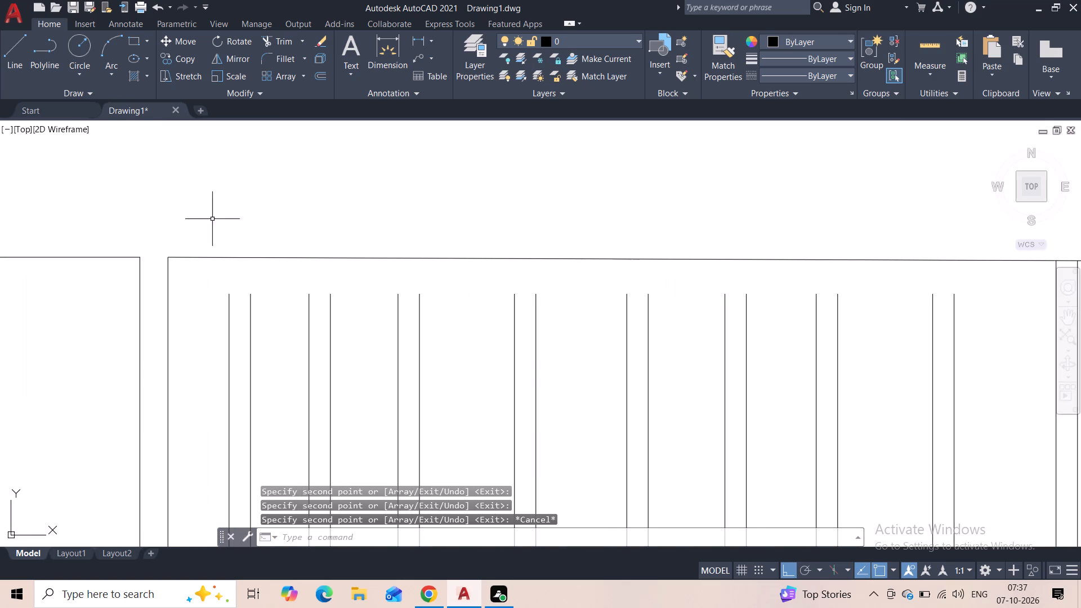
pyautogui.click(18, 63)
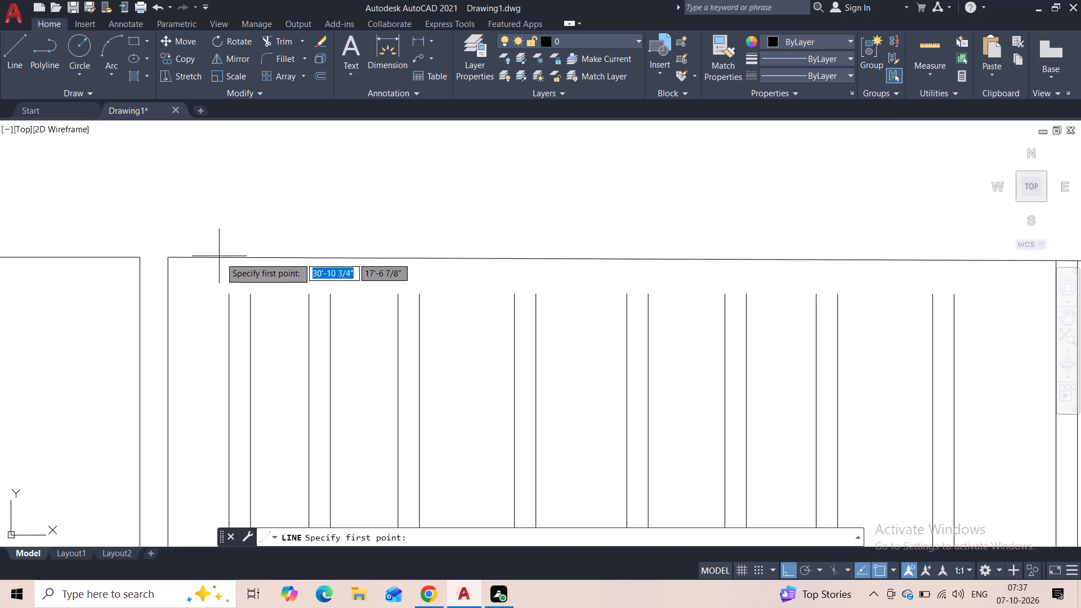
pyautogui.click(231, 290)
pyautogui.click(229, 260)
pyautogui.press('Escape')
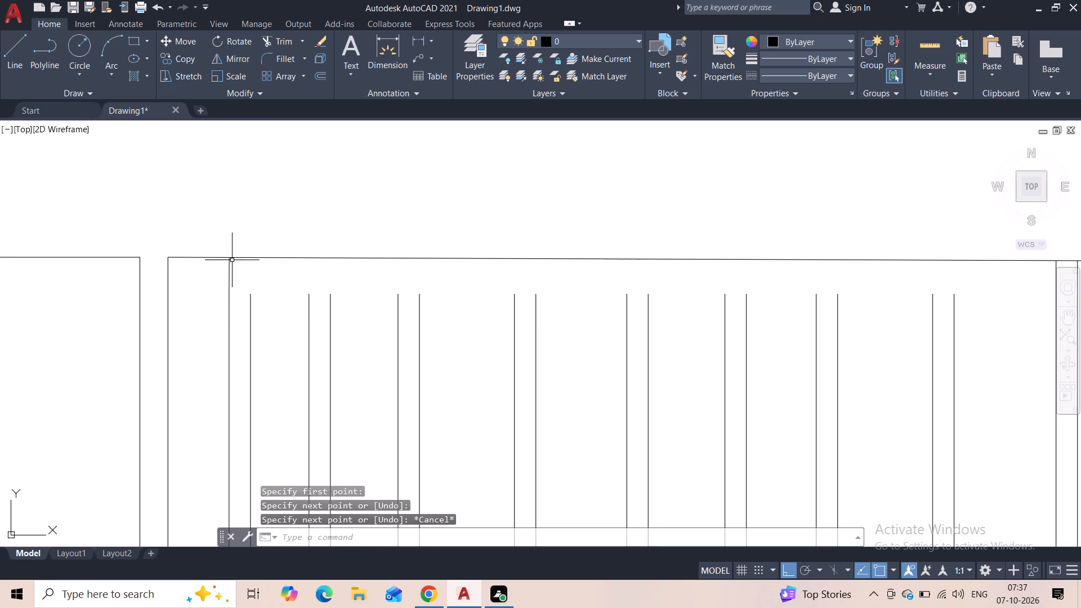
pyautogui.press('space')
pyautogui.click(251, 296)
pyautogui.click(252, 262)
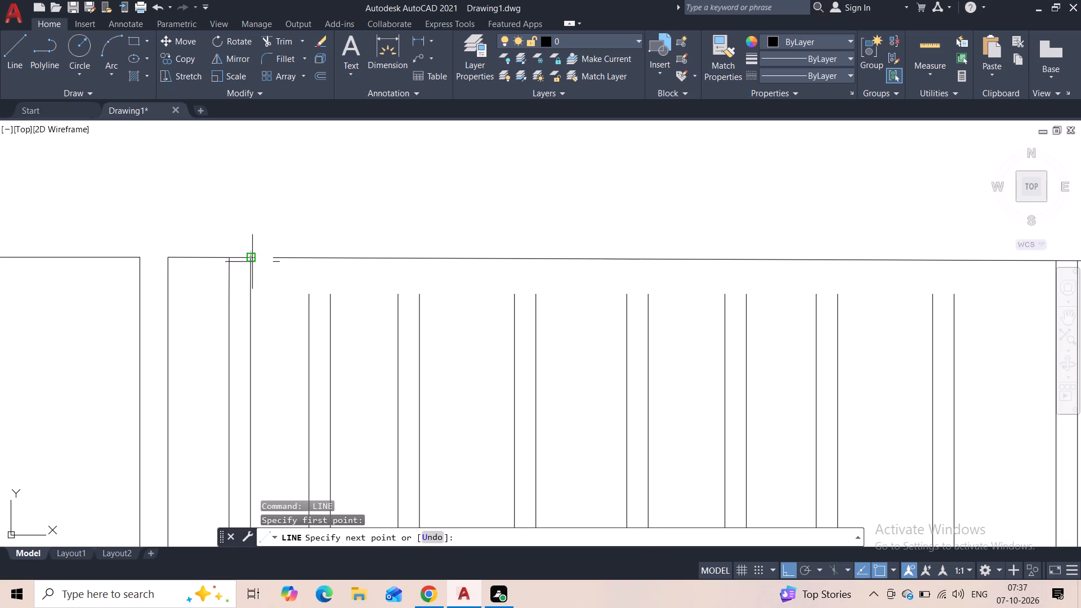
pyautogui.press('Escape')
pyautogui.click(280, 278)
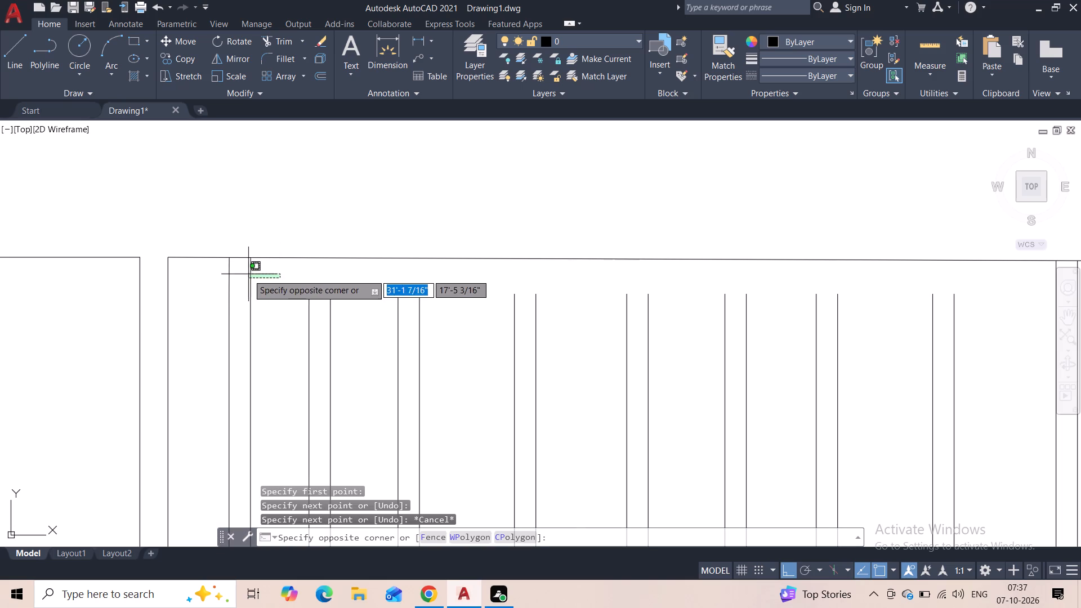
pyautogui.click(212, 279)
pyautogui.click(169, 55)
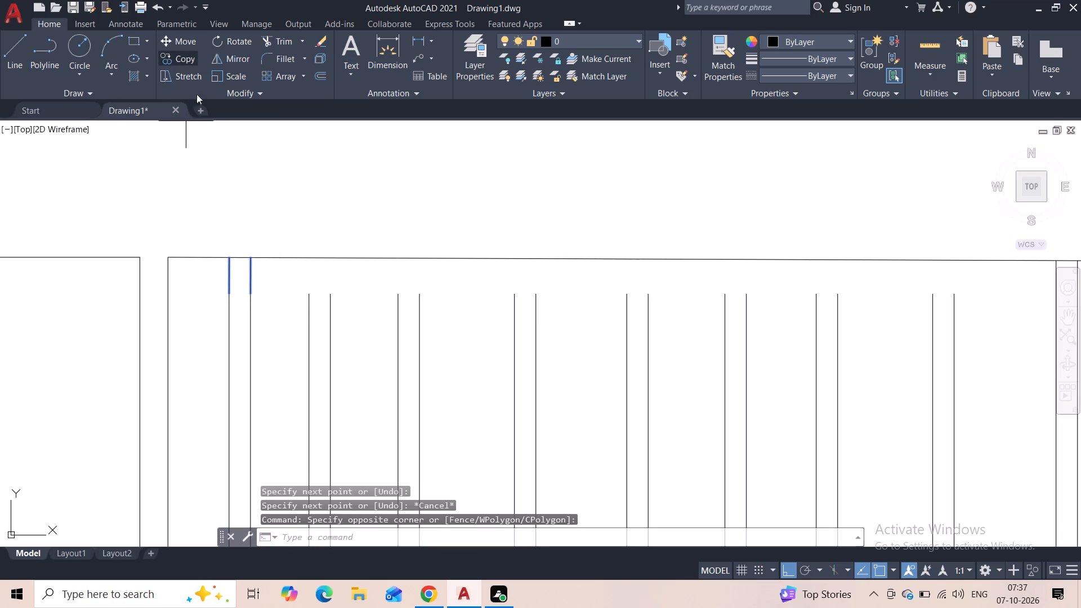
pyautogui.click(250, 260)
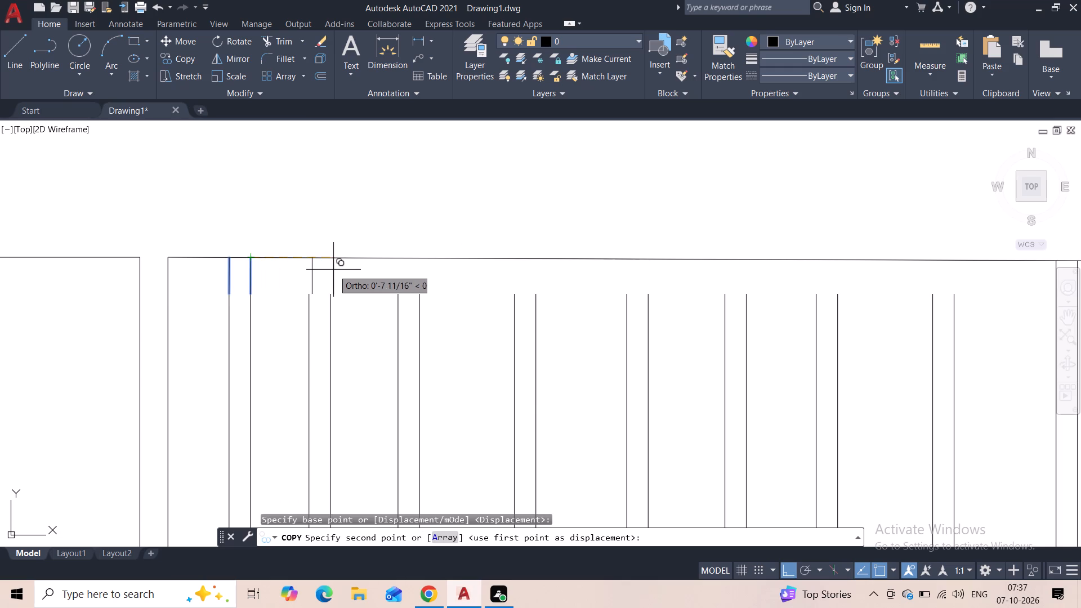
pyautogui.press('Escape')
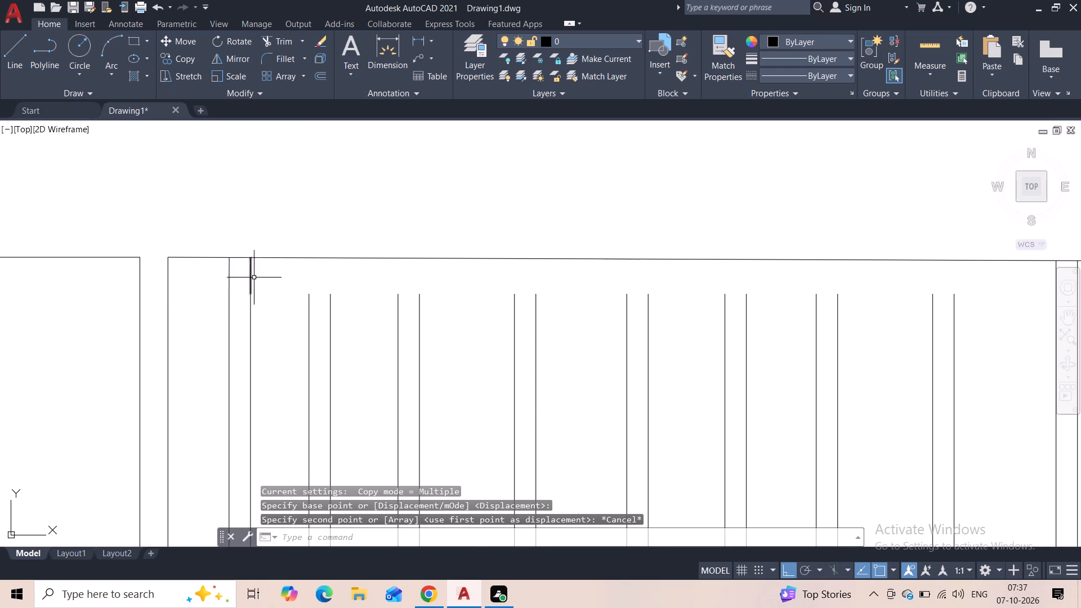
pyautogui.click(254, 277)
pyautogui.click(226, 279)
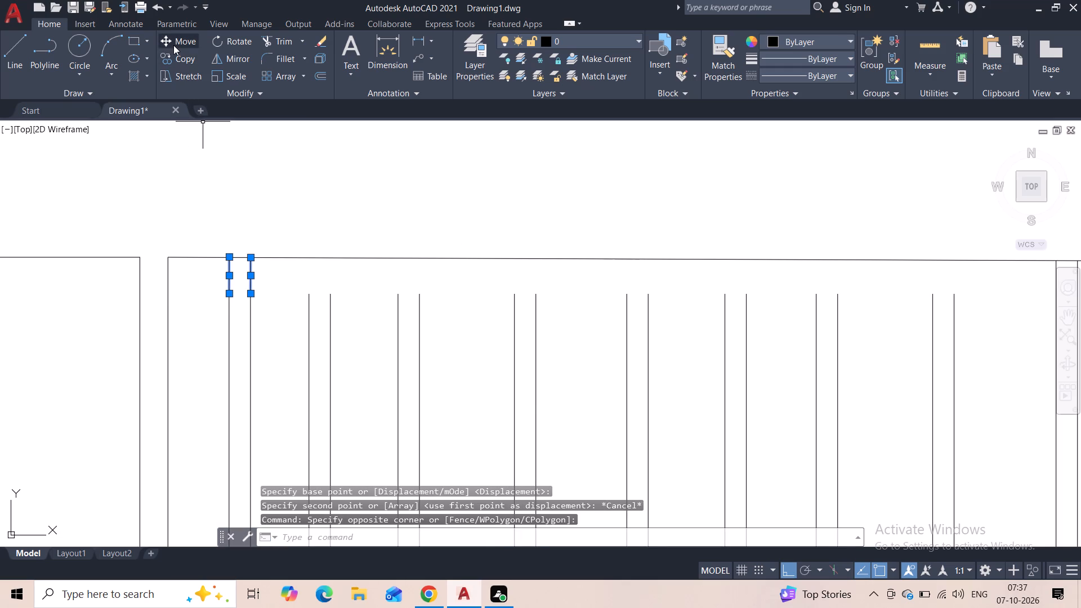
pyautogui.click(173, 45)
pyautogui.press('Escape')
# Copy the two short extension lines onto the tops of the next seven bar pairs in the long panel.
pyautogui.click(278, 282)
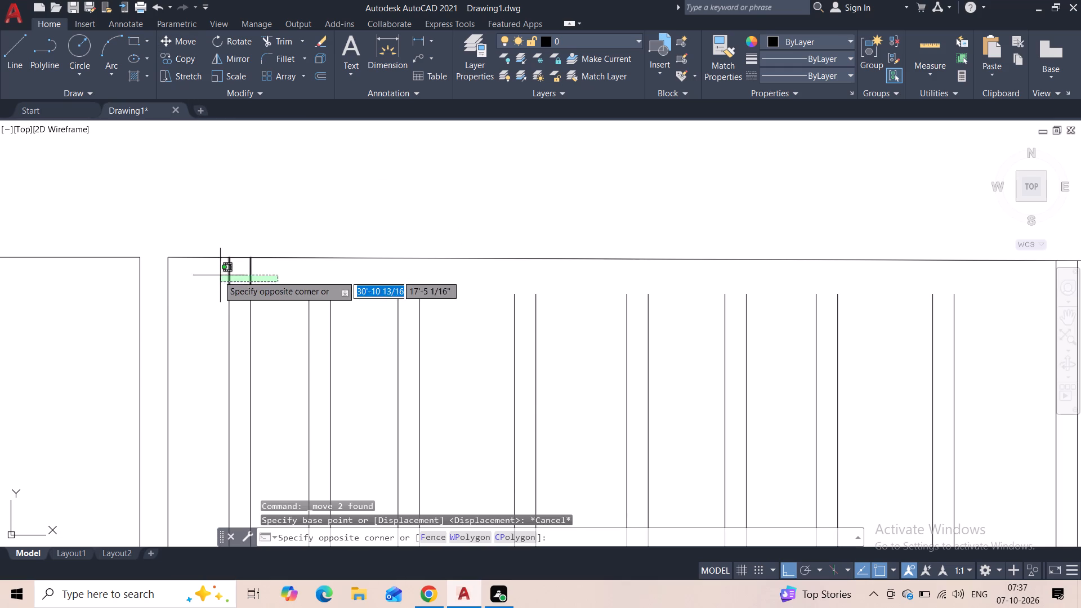
pyautogui.click(212, 277)
pyautogui.click(181, 62)
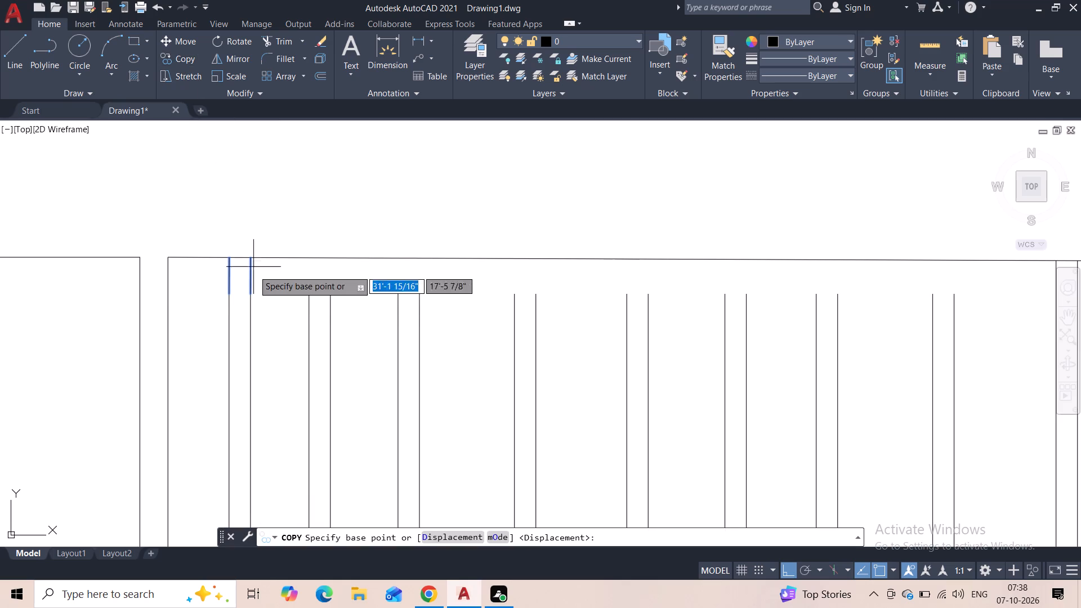
pyautogui.click(253, 294)
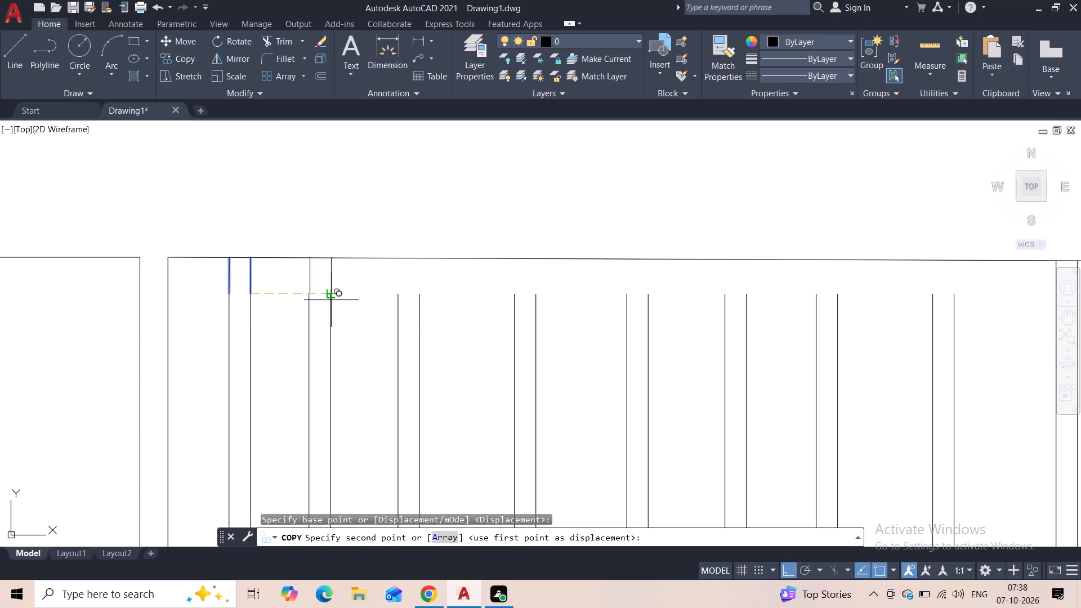
pyautogui.click(331, 300)
pyautogui.click(418, 294)
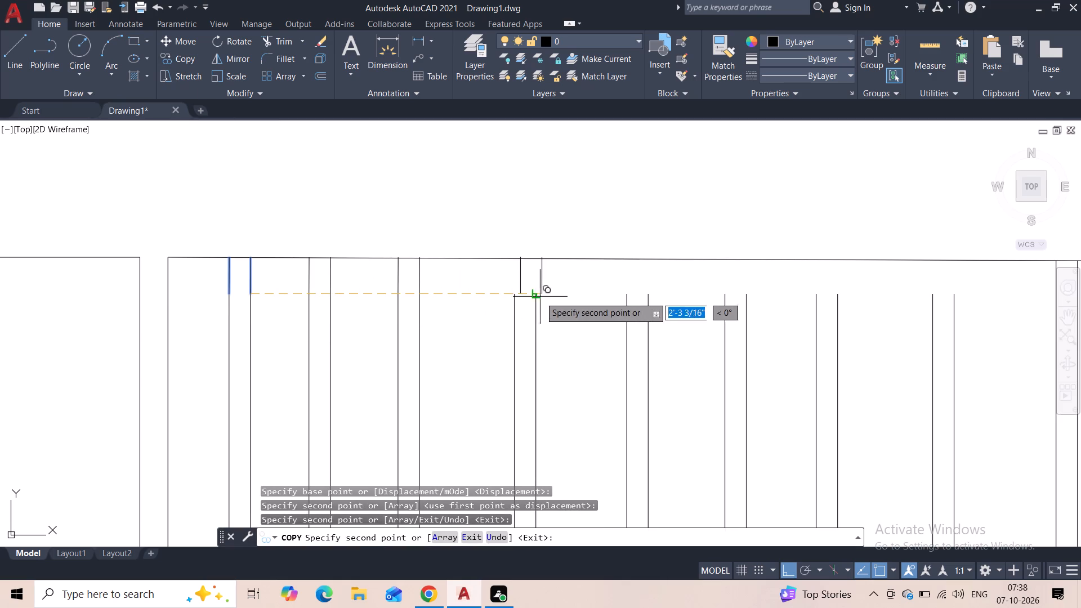
pyautogui.click(537, 299)
pyautogui.click(649, 293)
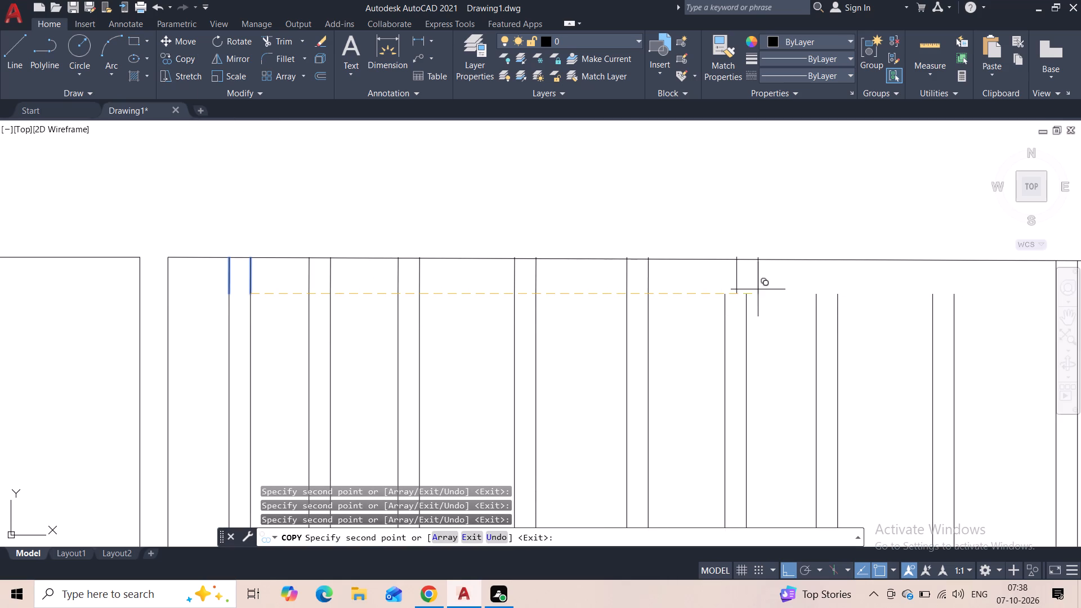
pyautogui.click(747, 298)
pyautogui.scroll(2, 830, 289)
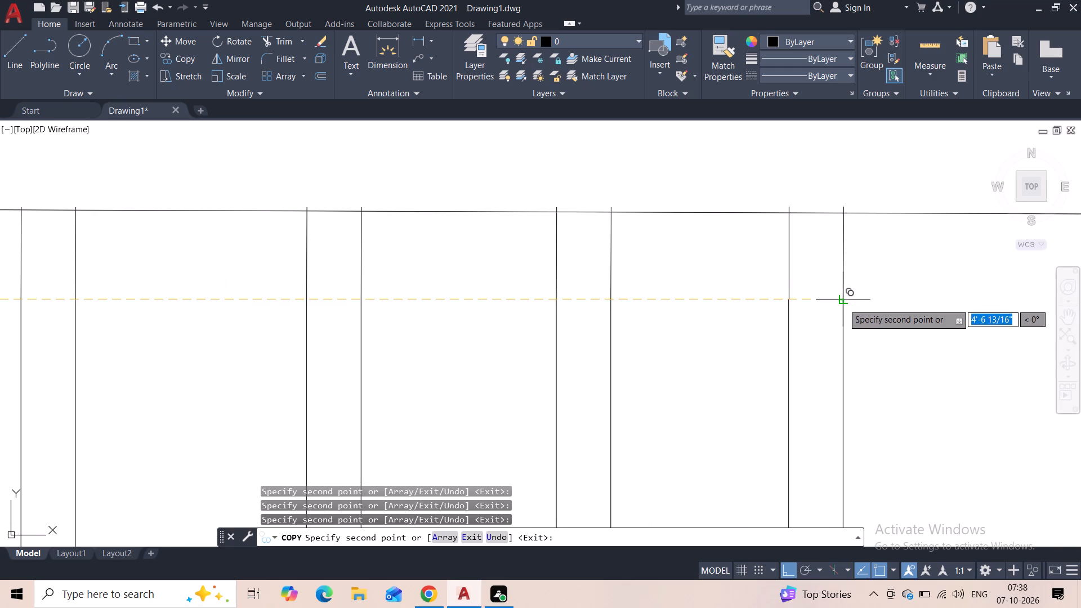
pyautogui.click(843, 304)
pyautogui.scroll(-2, 863, 292)
pyautogui.moveTo(864, 292); pyautogui.dragTo(485, 307, button='middle')
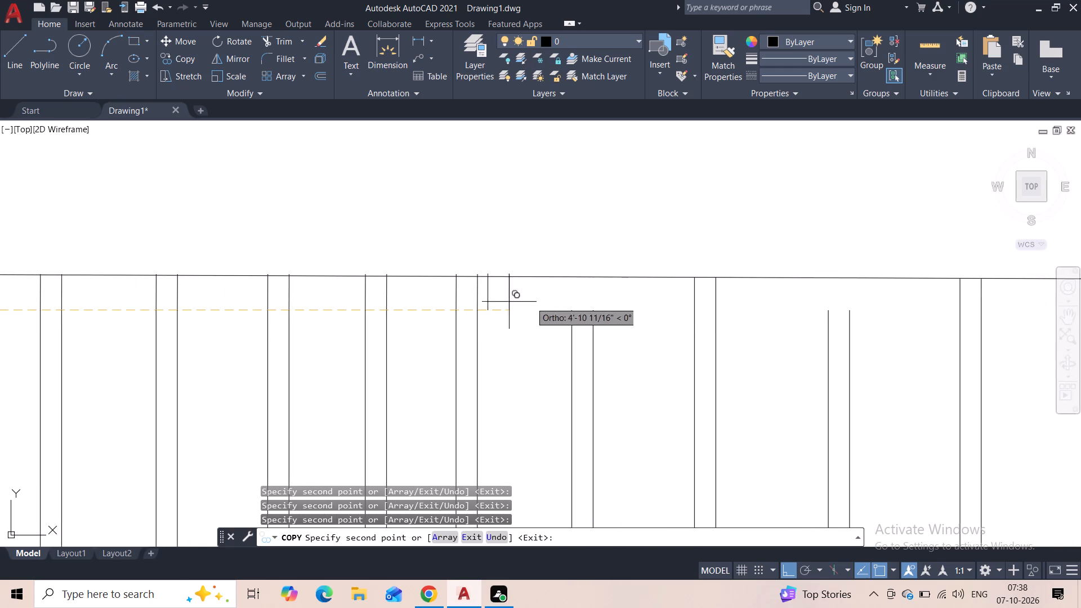
pyautogui.click(591, 310)
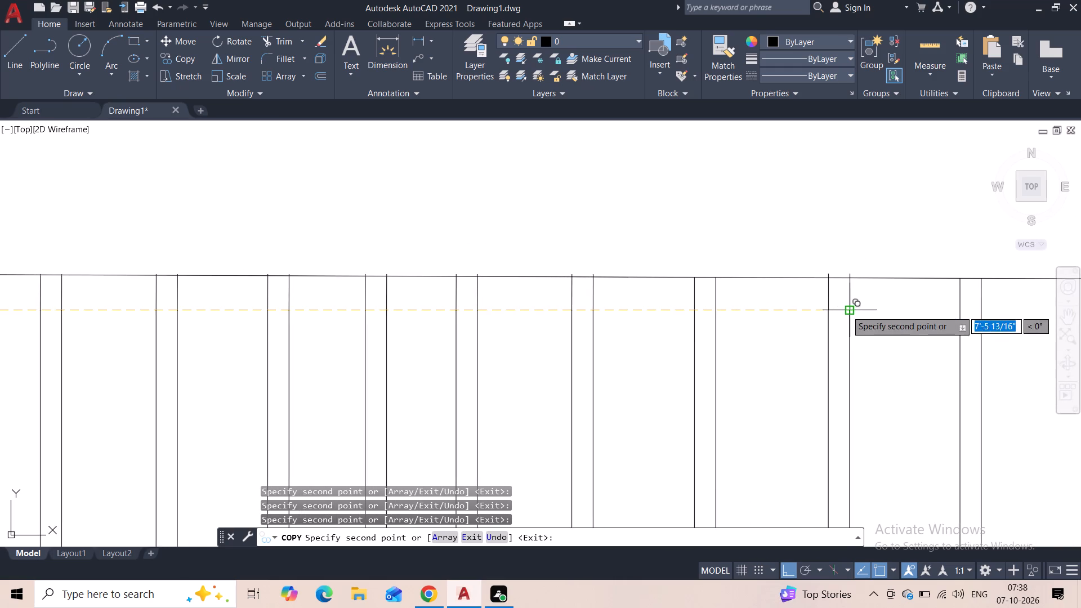
# Copy the extension lines onto the remaining three short bar pairs: two near mid-panel and one at the right end.
pyautogui.click(846, 311)
pyautogui.moveTo(858, 315); pyautogui.dragTo(528, 321, button='middle')
pyautogui.scroll(1, 516, 294)
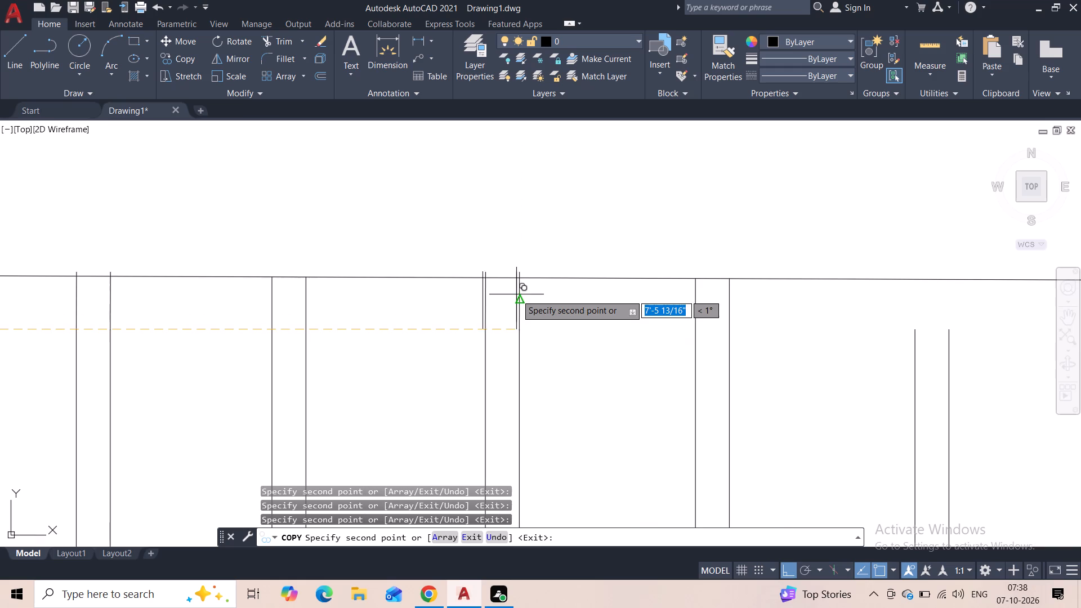
pyautogui.scroll(3, 494, 341)
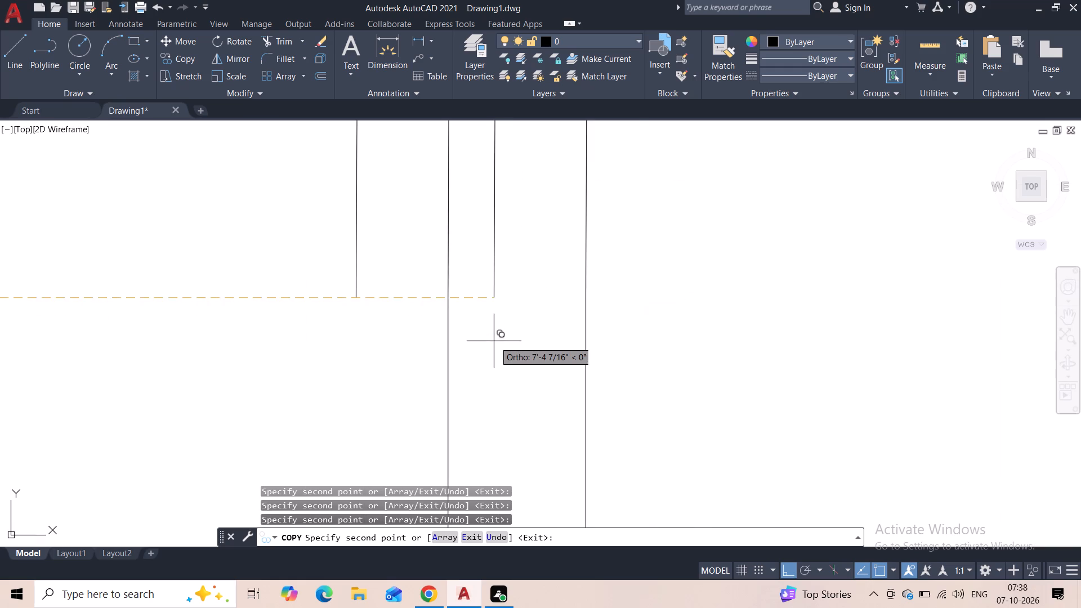
pyautogui.scroll(1, 494, 341)
pyautogui.scroll(-4, 494, 341)
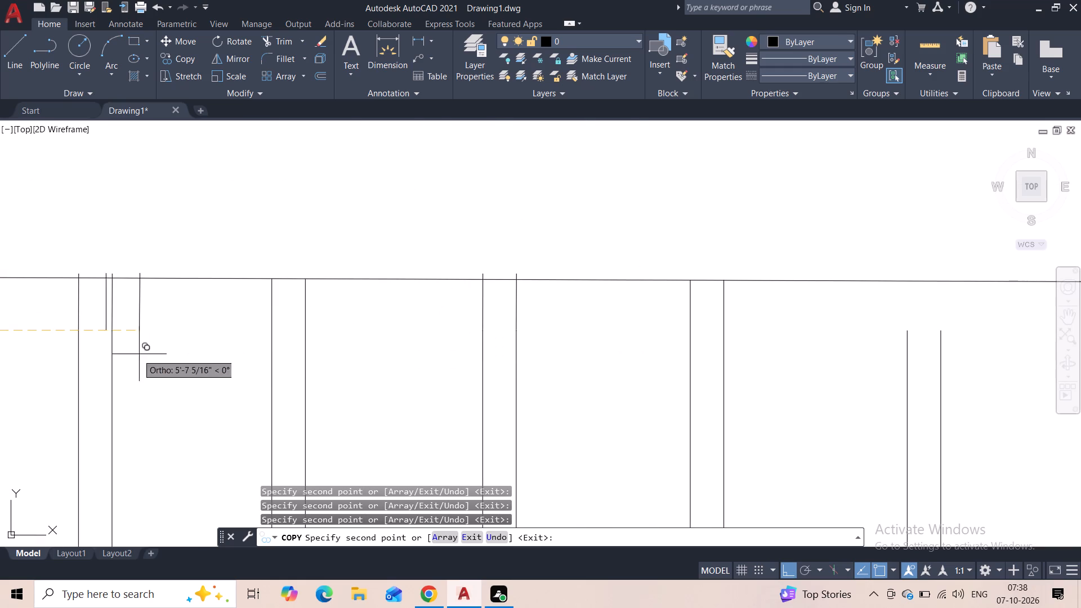
pyautogui.scroll(3, 106, 351)
pyautogui.scroll(-5, 224, 317)
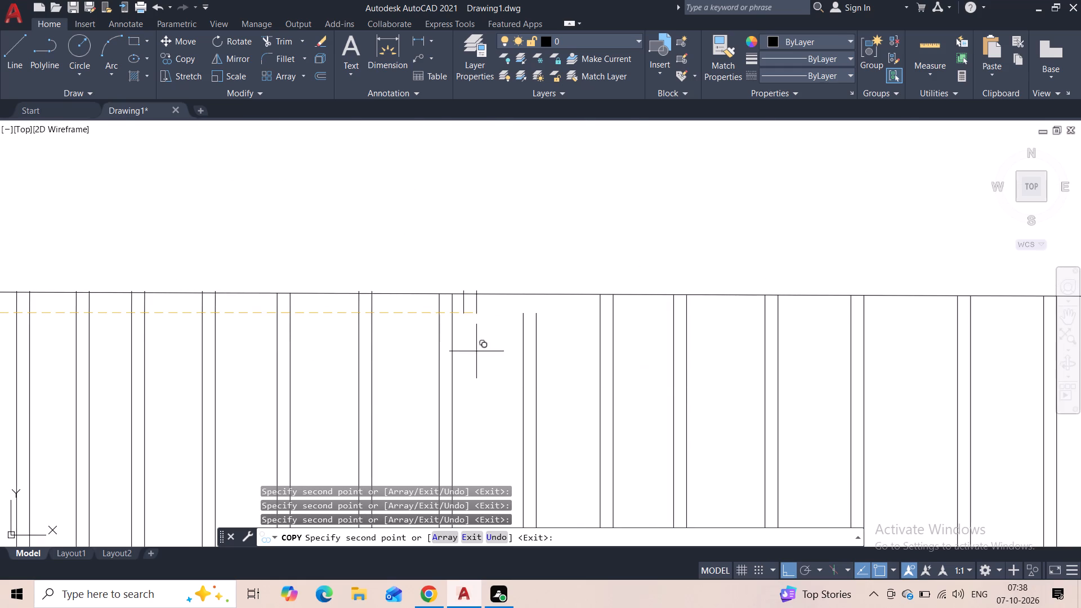
pyautogui.click(537, 315)
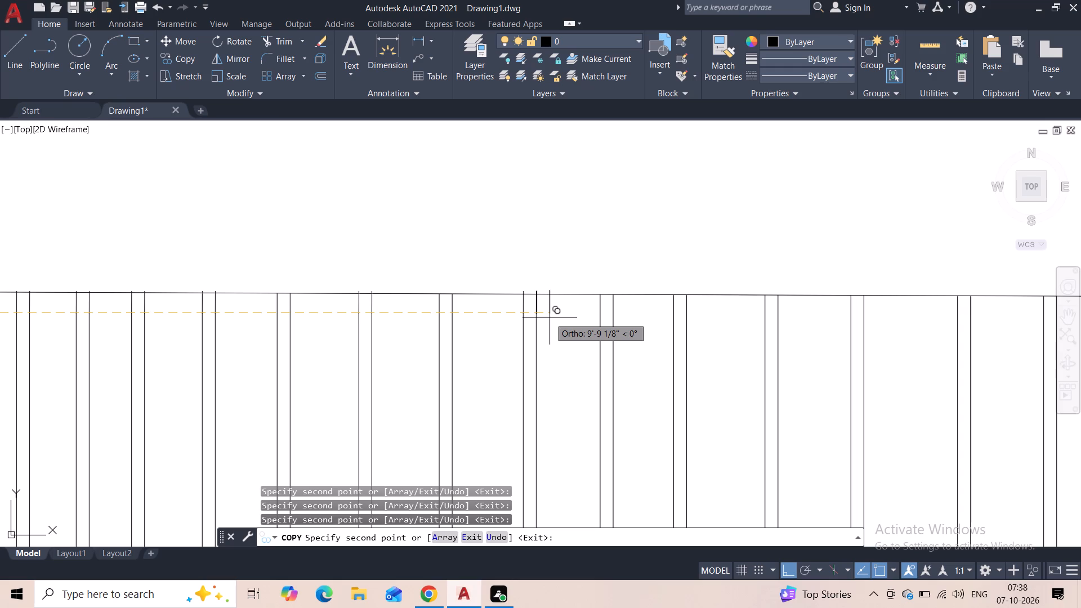
pyautogui.scroll(2, 556, 298)
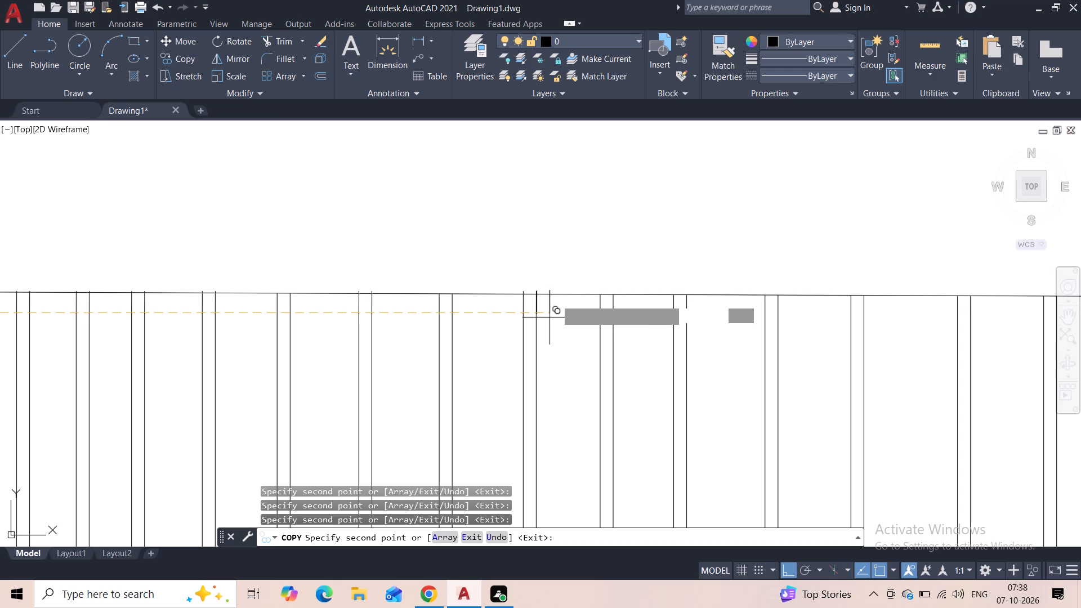
pyautogui.scroll(-5, 732, 330)
pyautogui.scroll(1, 780, 356)
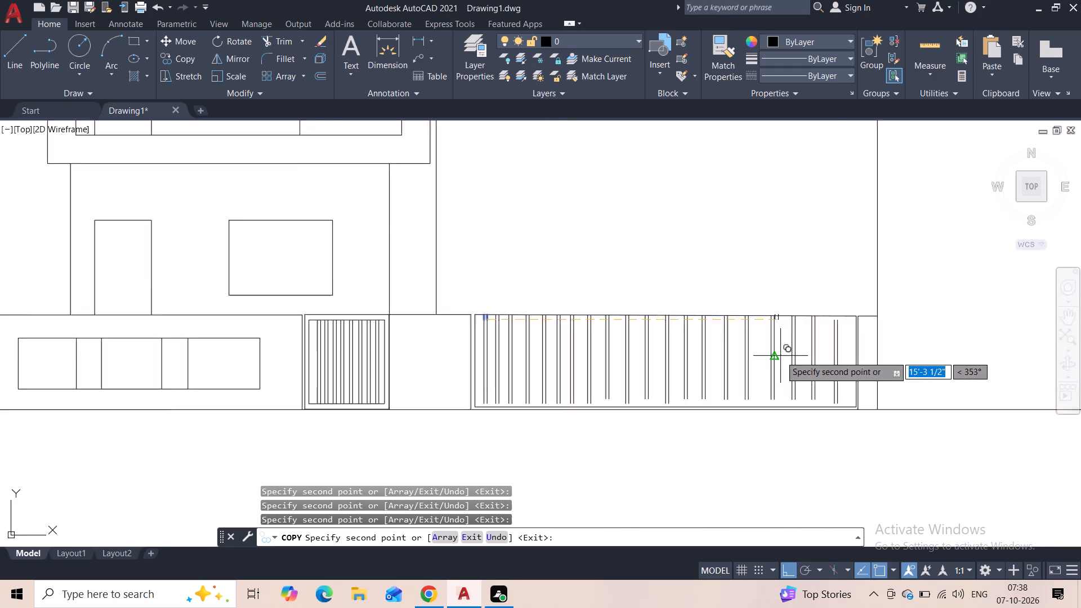
pyautogui.scroll(2, 780, 356)
pyautogui.scroll(2, 924, 280)
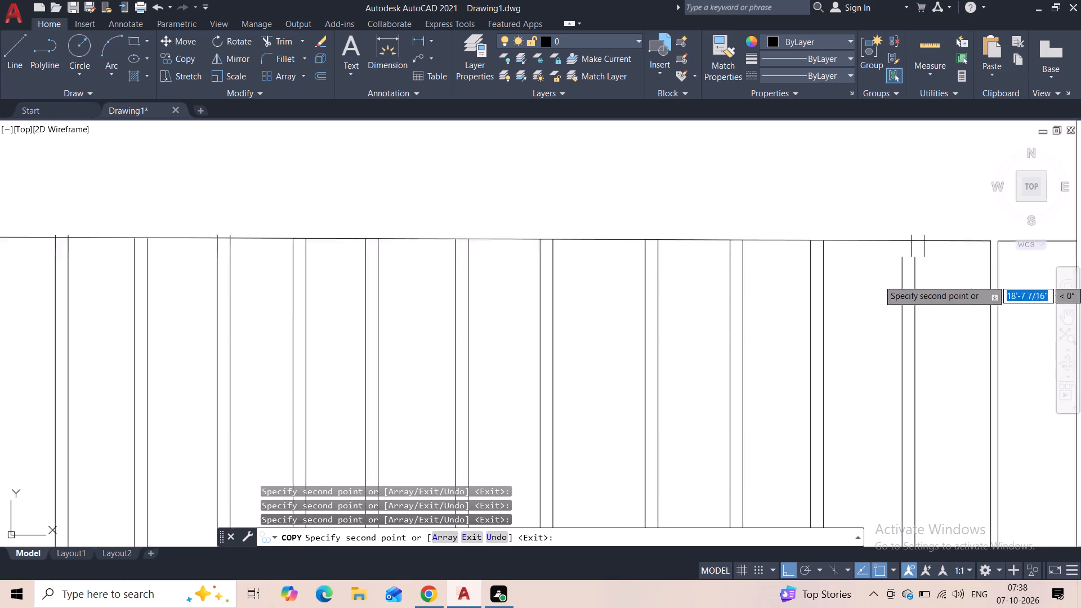
pyautogui.click(905, 246)
pyautogui.moveTo(952, 321); pyautogui.dragTo(905, 324, button='middle')
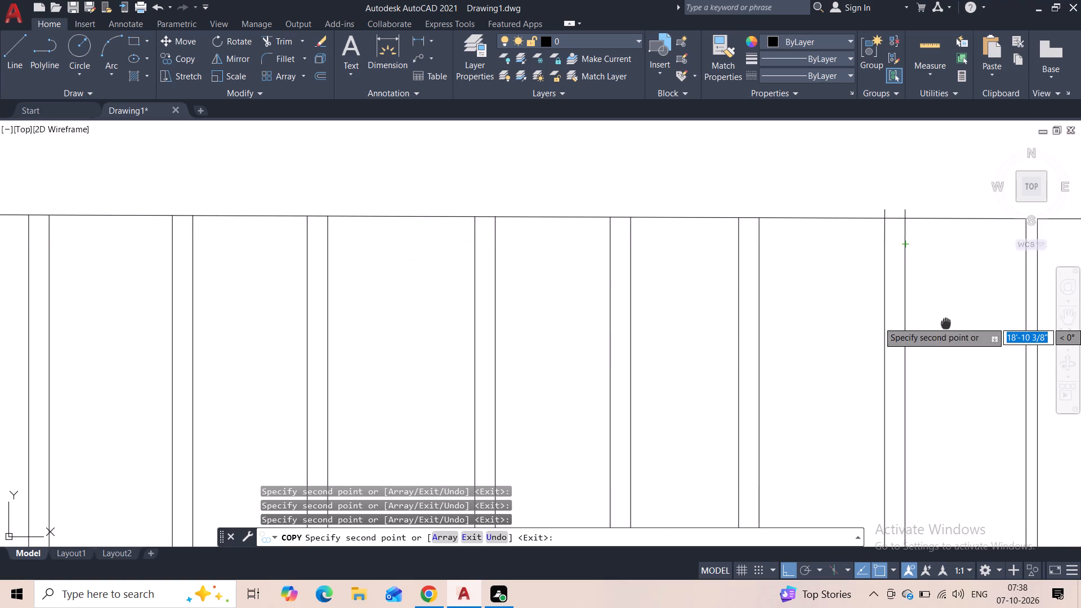
pyautogui.moveTo(905, 324); pyautogui.dragTo(810, 312, button='middle')
pyautogui.press('Escape')
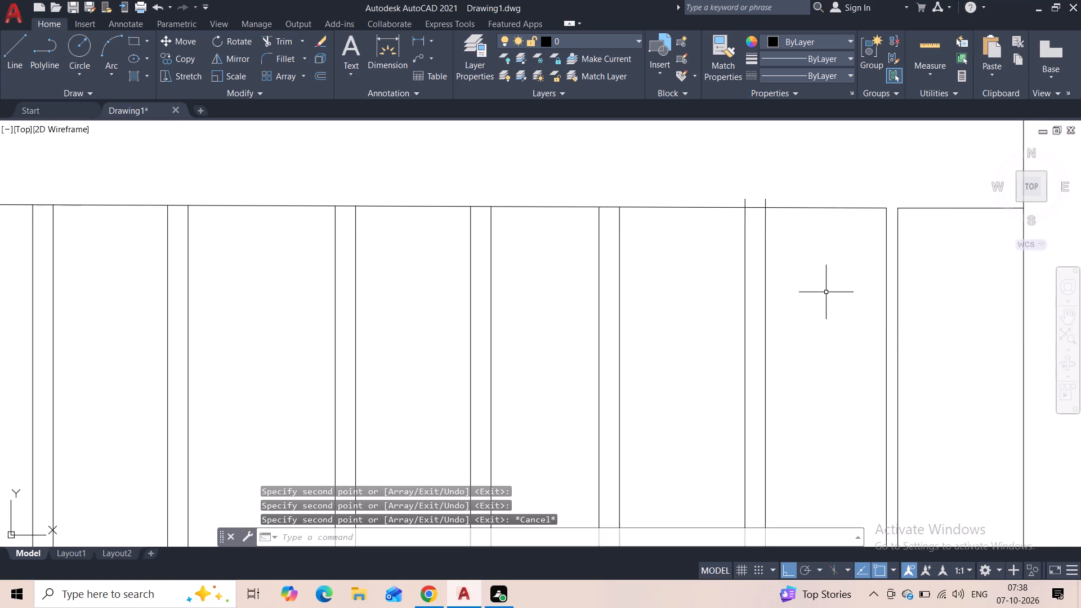
# Trim the ends of the twelfth bar pair that project above the long panel's top edge.
pyautogui.scroll(-3, 825, 296)
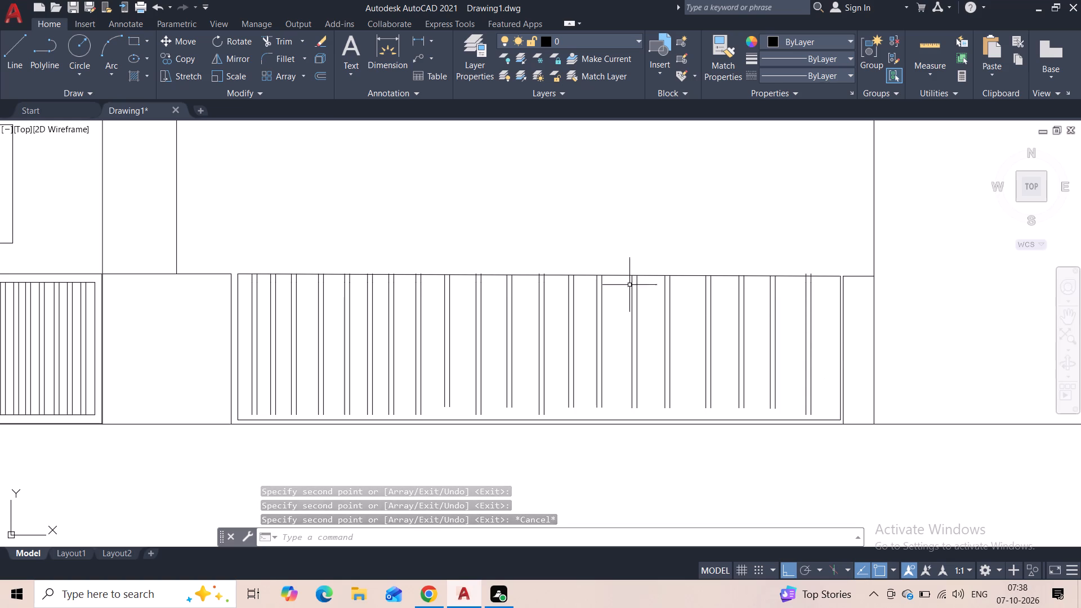
pyautogui.click(265, 38)
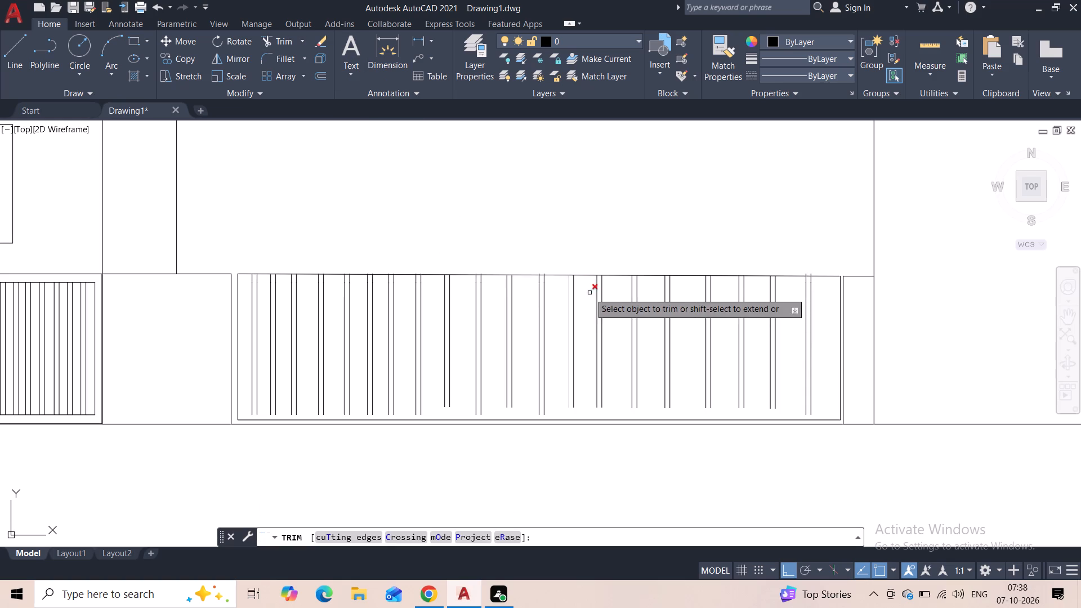
pyautogui.scroll(2, 589, 293)
pyautogui.scroll(4, 444, 254)
pyautogui.moveTo(483, 207); pyautogui.dragTo(559, 217)
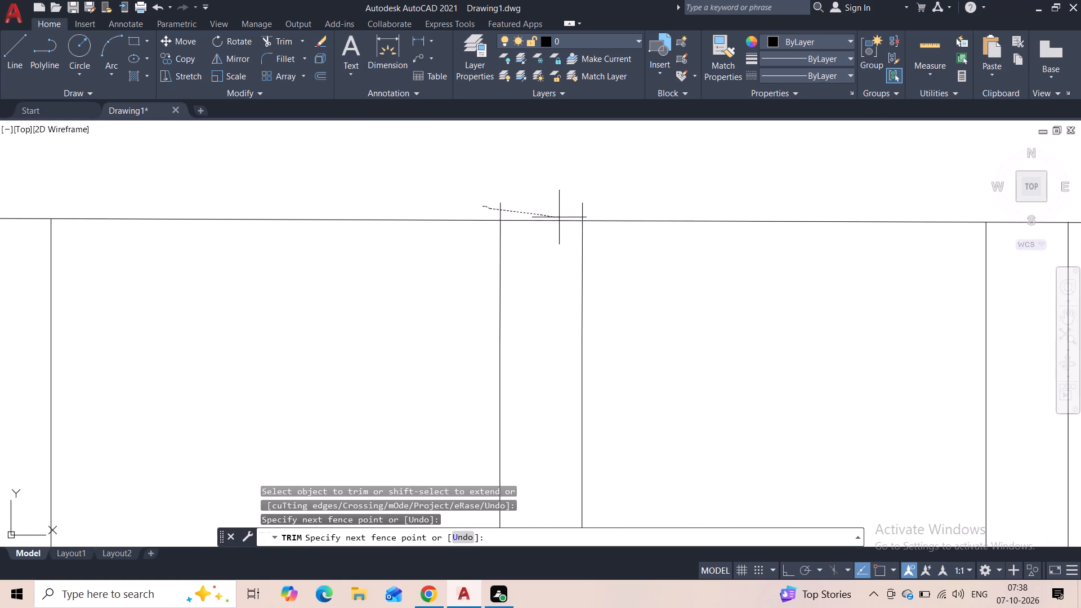
pyautogui.moveTo(559, 217); pyautogui.dragTo(591, 213)
# Trim the projecting top ends of the rightmost bar pair back to the long panel's top edge.
pyautogui.scroll(-2, 766, 285)
pyautogui.moveTo(802, 284); pyautogui.dragTo(596, 302, button='middle')
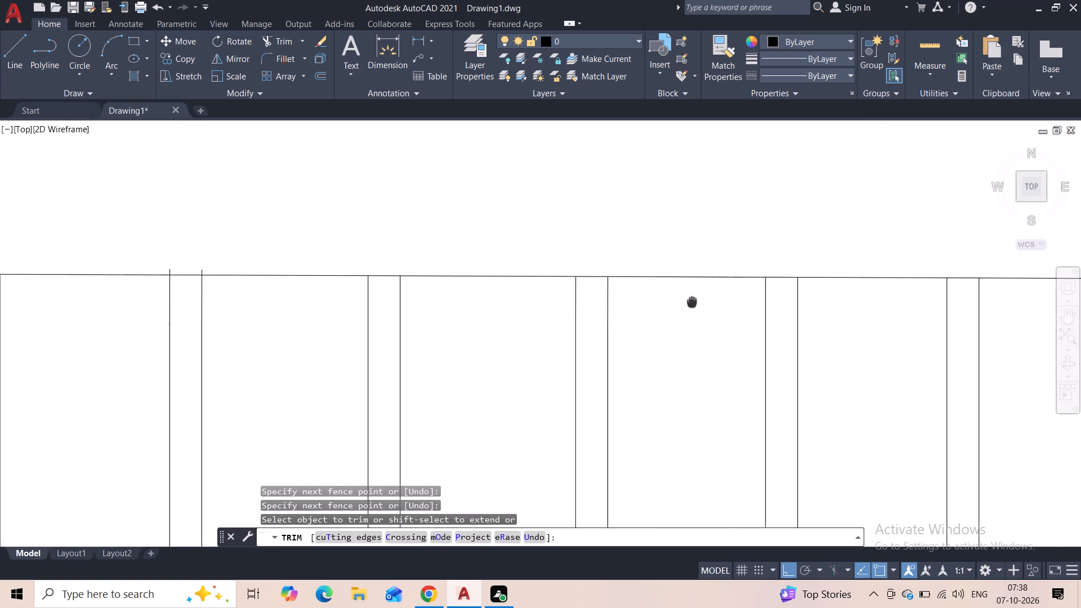
pyautogui.moveTo(596, 302); pyautogui.dragTo(113, 339, button='middle')
pyautogui.moveTo(694, 341); pyautogui.dragTo(220, 346, button='middle')
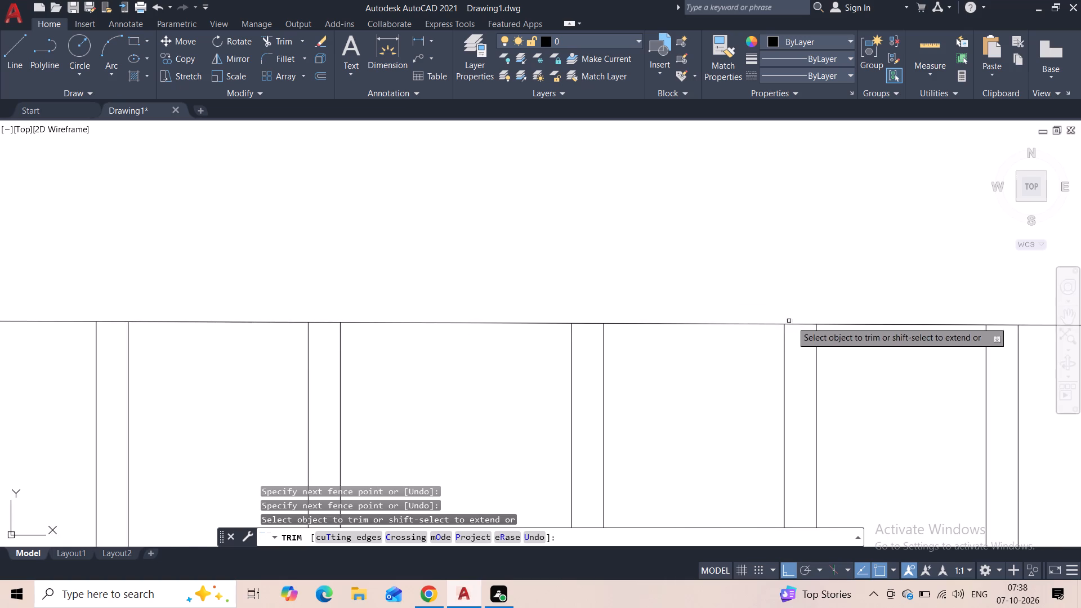
pyautogui.scroll(-3, 792, 324)
pyautogui.scroll(4, 905, 331)
pyautogui.scroll(3, 867, 292)
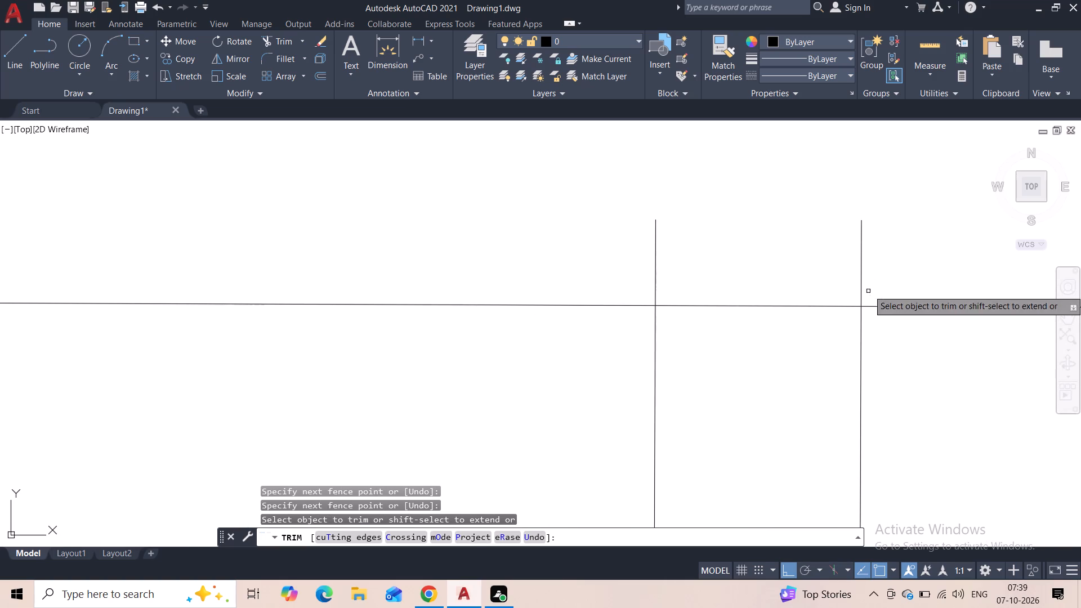
pyautogui.moveTo(875, 254); pyautogui.dragTo(583, 258)
pyautogui.scroll(-6, 602, 263)
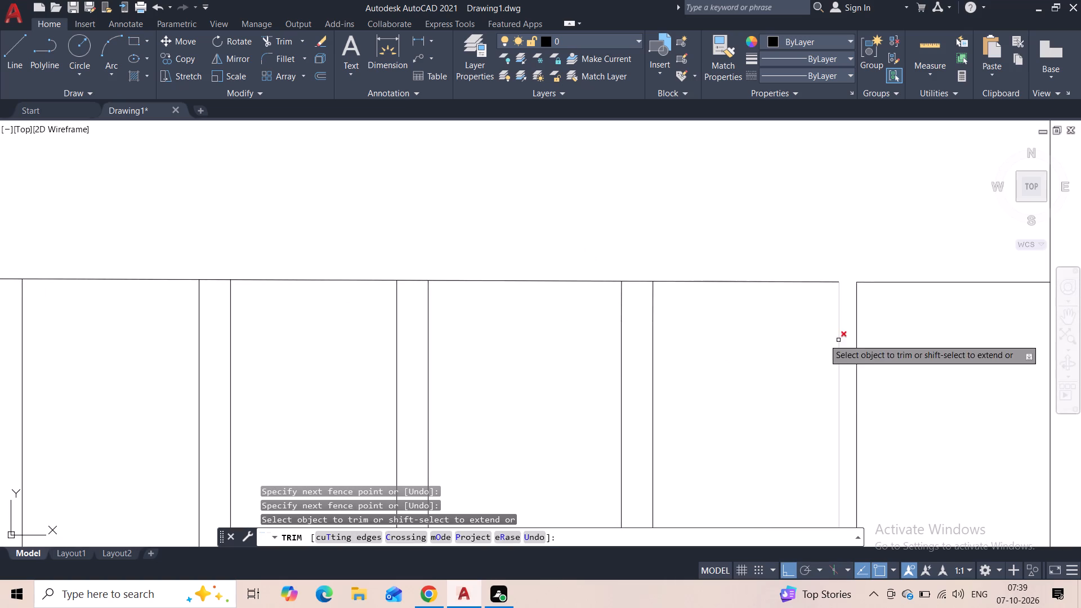
# Trim the projecting top ends of the tenth bar pair from the left back to the long panel's top edge.
pyautogui.moveTo(221, 359); pyautogui.dragTo(604, 339, button='middle')
pyautogui.scroll(-5, 501, 360)
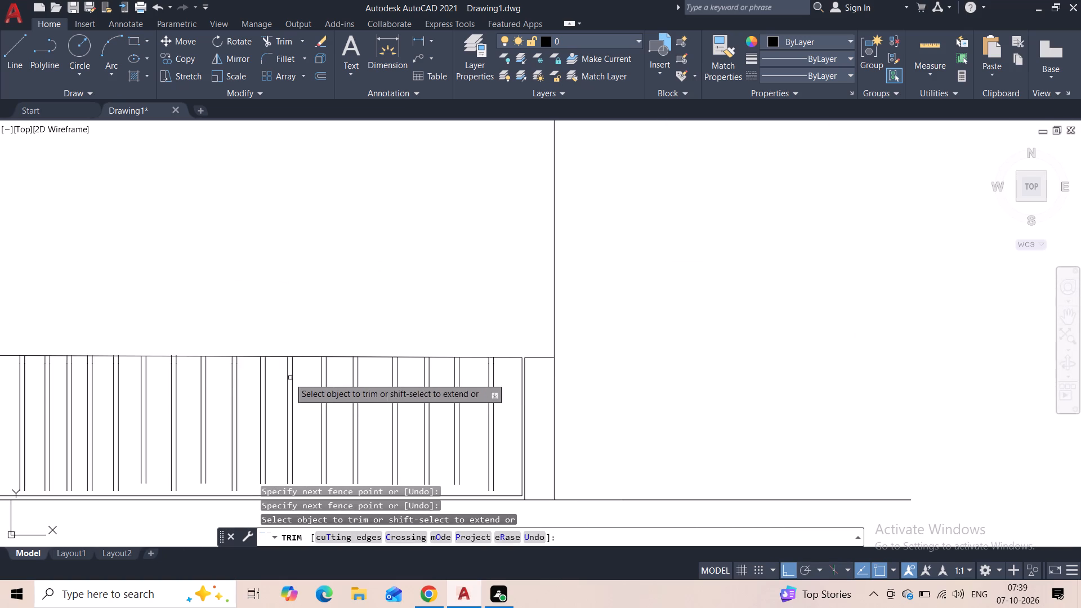
pyautogui.moveTo(170, 338); pyautogui.dragTo(345, 312, button='middle')
pyautogui.scroll(4, 333, 319)
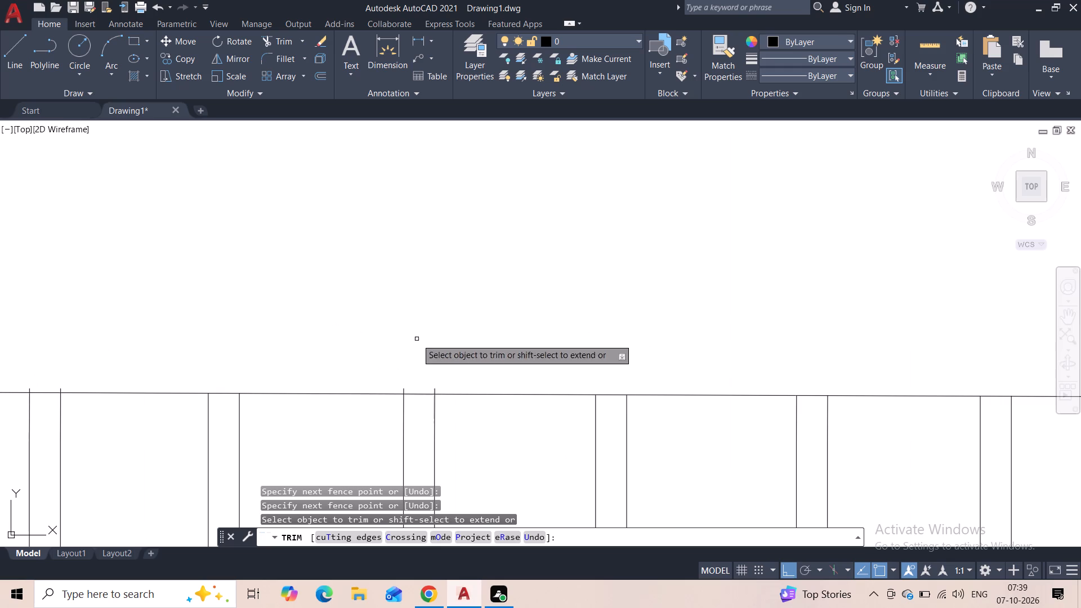
pyautogui.scroll(4, 412, 390)
pyautogui.moveTo(333, 397); pyautogui.dragTo(377, 399)
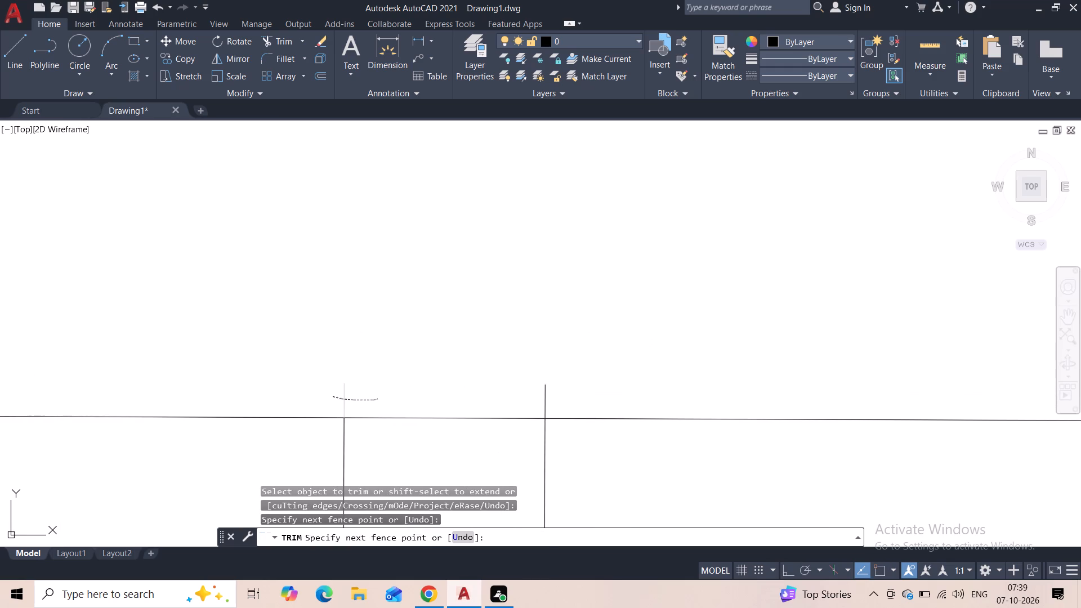
pyautogui.moveTo(522, 394); pyautogui.dragTo(578, 393)
# Trim the projecting top ends of the eighth bar pair from the left at the long panel's top edge.
pyautogui.scroll(-4, 213, 374)
pyautogui.moveTo(190, 359); pyautogui.dragTo(547, 293, button='middle')
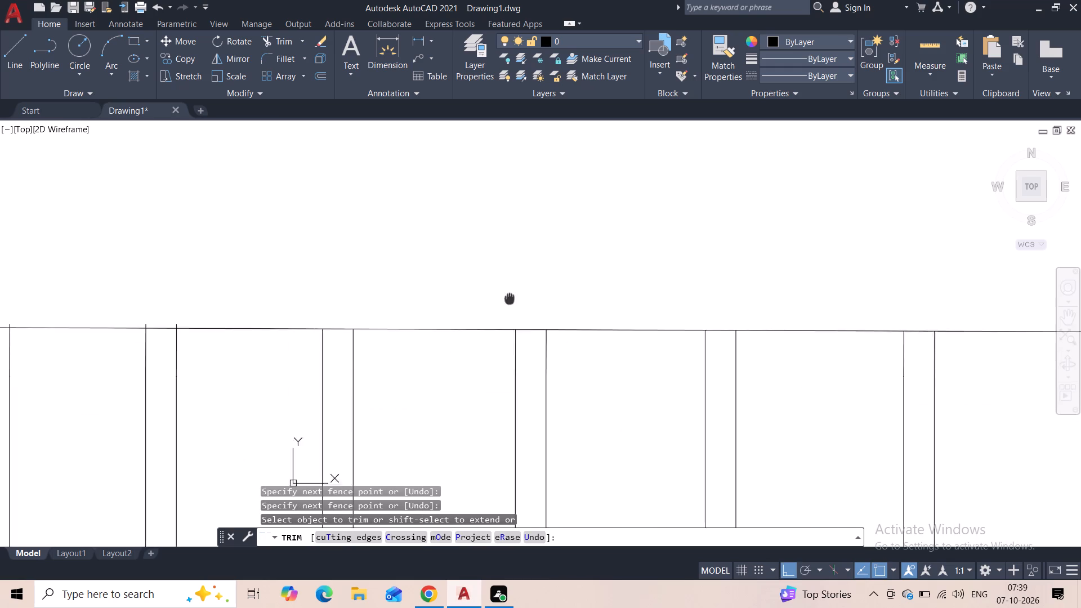
pyautogui.moveTo(547, 293); pyautogui.dragTo(547, 292, button='middle')
pyautogui.moveTo(189, 292); pyautogui.dragTo(496, 270, button='middle')
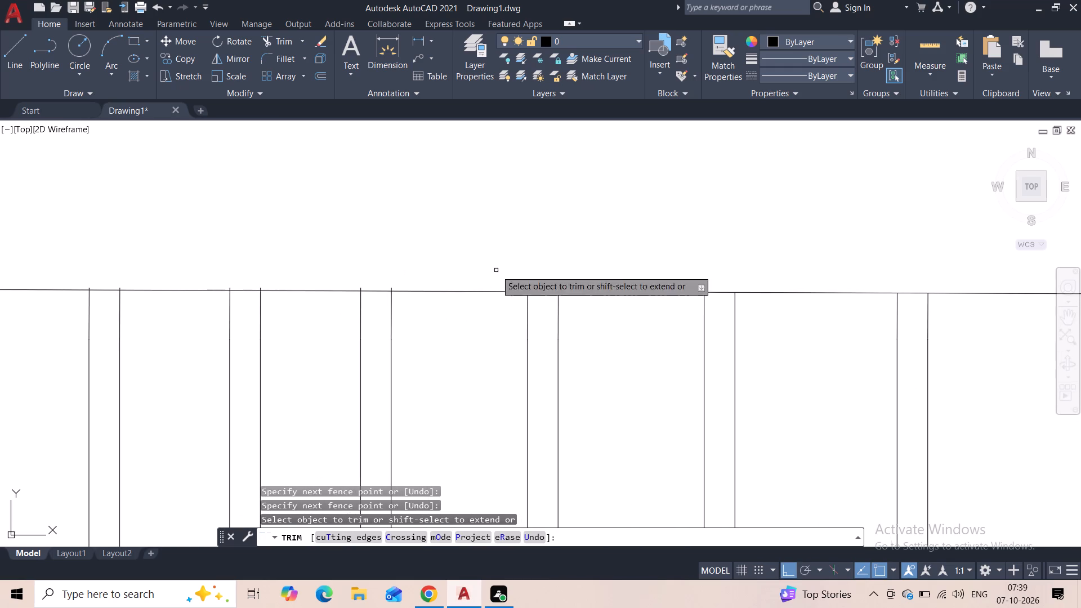
pyautogui.scroll(4, 532, 292)
pyautogui.scroll(2, 486, 272)
pyautogui.moveTo(416, 251); pyautogui.dragTo(518, 256)
pyautogui.moveTo(613, 252); pyautogui.dragTo(396, 254, button='middle')
pyautogui.moveTo(791, 253); pyautogui.dragTo(703, 253)
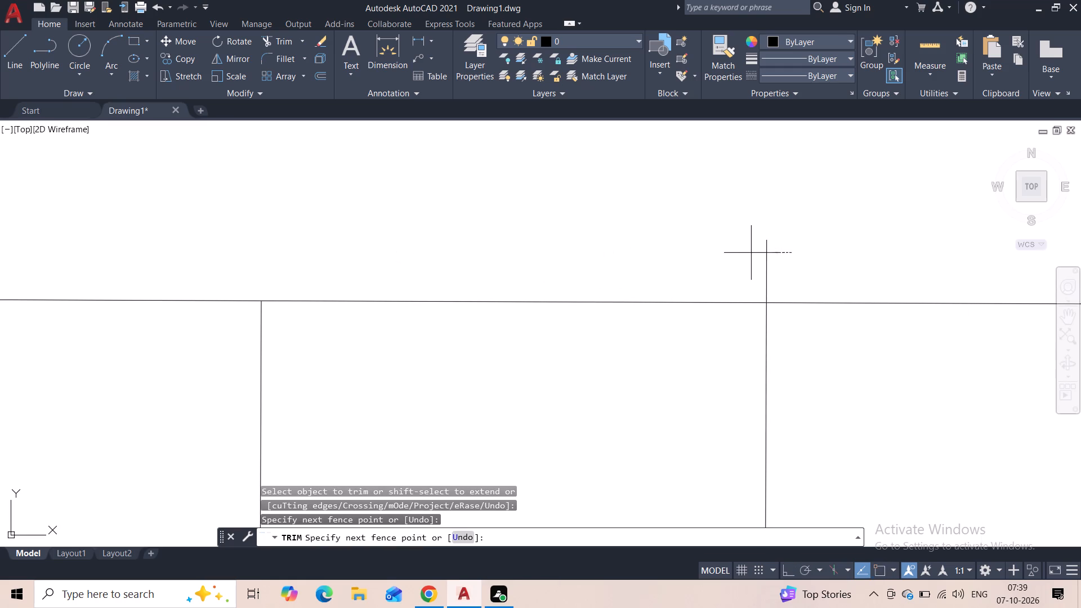
# Trim the projecting top ends of the seventh bar pair back to the long panel's top edge.
pyautogui.scroll(-3, 426, 260)
pyautogui.moveTo(292, 260); pyautogui.dragTo(722, 214, button='middle')
pyautogui.scroll(-1, 384, 269)
pyautogui.moveTo(247, 230); pyautogui.dragTo(321, 211, button='middle')
pyautogui.scroll(4, 319, 216)
pyautogui.moveTo(217, 214); pyautogui.dragTo(314, 218)
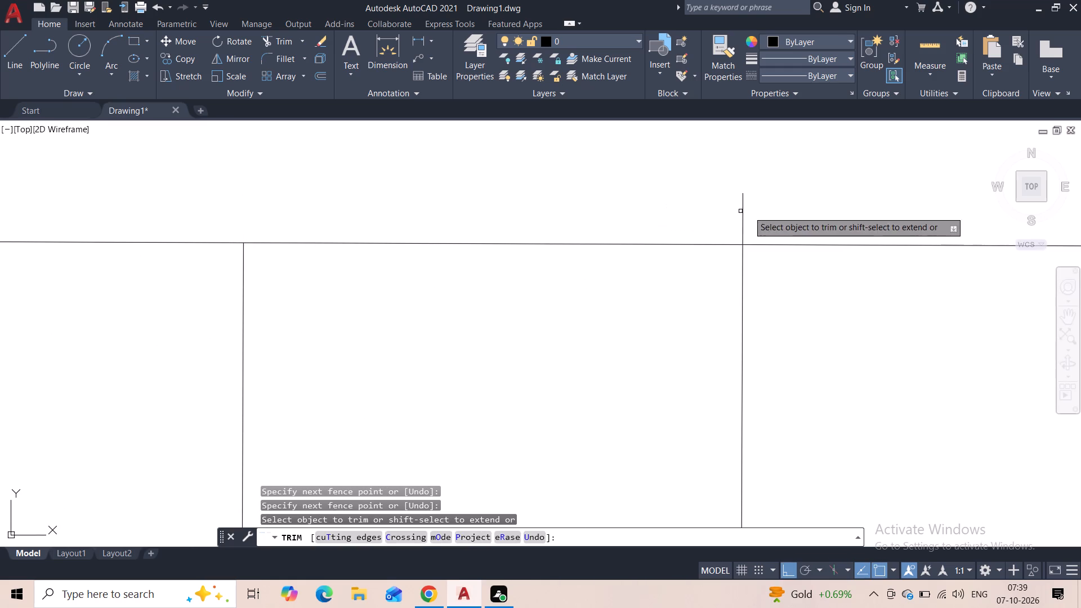
pyautogui.moveTo(779, 213); pyautogui.dragTo(669, 209)
# Trim the projecting top ends of the sixth bar pair back to the long panel's top edge.
pyautogui.scroll(-4, 615, 229)
pyautogui.scroll(-1, 279, 285)
pyautogui.moveTo(279, 288); pyautogui.dragTo(832, 277, button='middle')
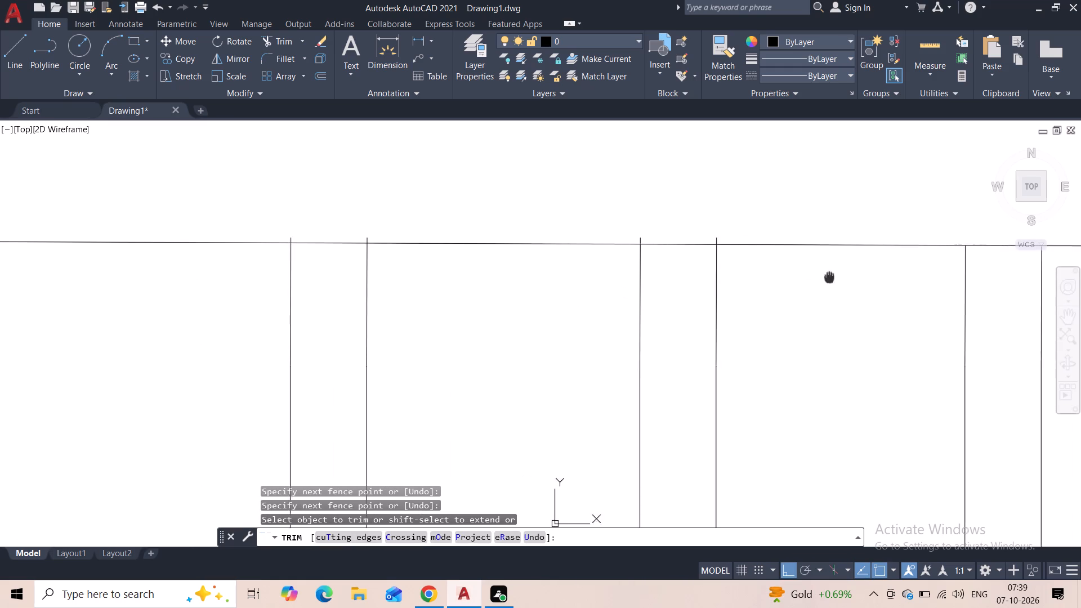
pyautogui.moveTo(832, 277); pyautogui.dragTo(833, 275, button='middle')
pyautogui.scroll(4, 686, 226)
pyautogui.moveTo(942, 297); pyautogui.dragTo(859, 303)
pyautogui.moveTo(436, 295); pyautogui.dragTo(418, 298)
# Trim the projecting top ends of the fifth bar pair back to the long panel's top edge.
pyautogui.scroll(-3, 371, 290)
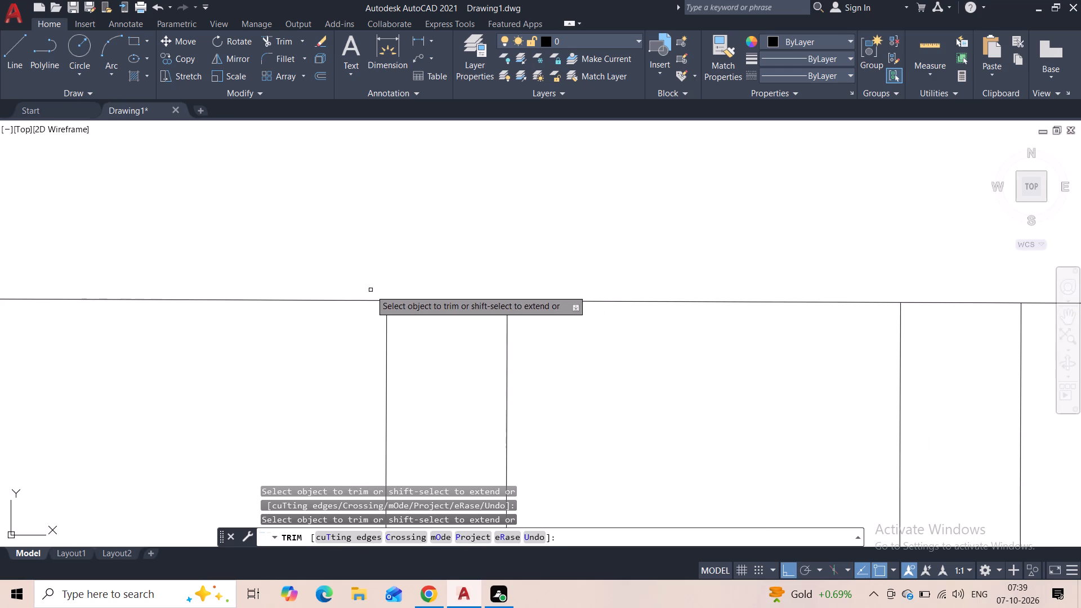
pyautogui.scroll(-2, 233, 343)
pyautogui.moveTo(222, 358); pyautogui.dragTo(945, 348, button='middle')
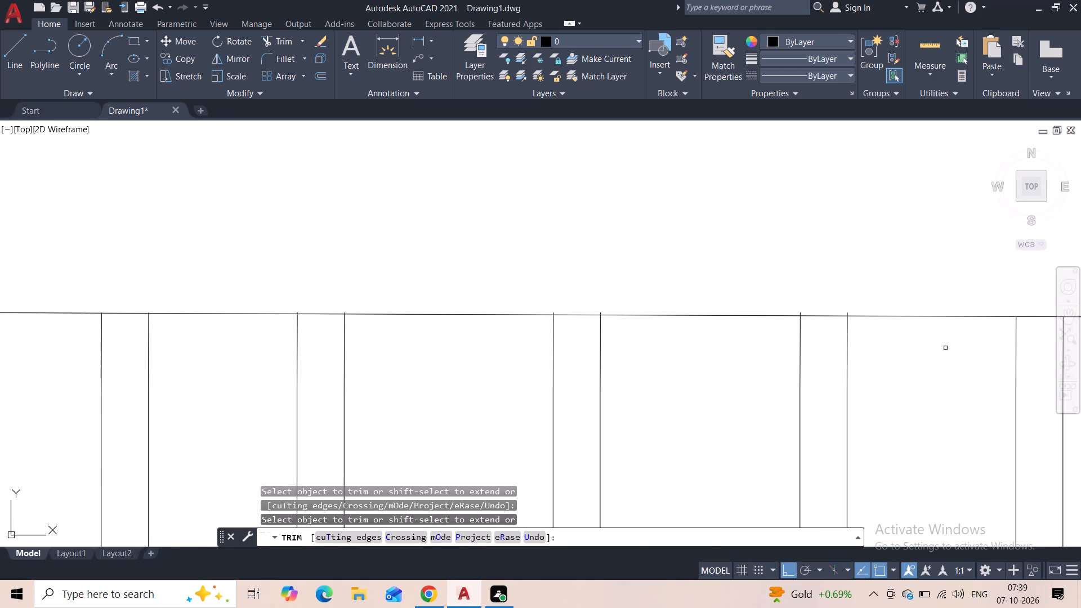
pyautogui.scroll(4, 825, 323)
pyautogui.moveTo(971, 258); pyautogui.dragTo(951, 261)
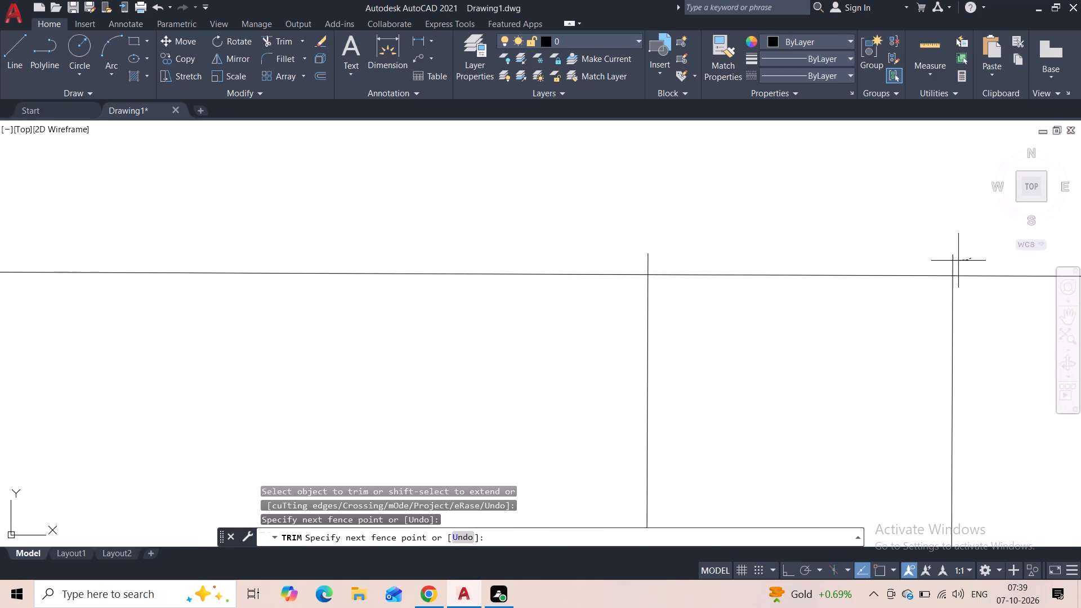
pyautogui.moveTo(951, 261); pyautogui.dragTo(934, 262)
pyautogui.moveTo(659, 262); pyautogui.dragTo(615, 265)
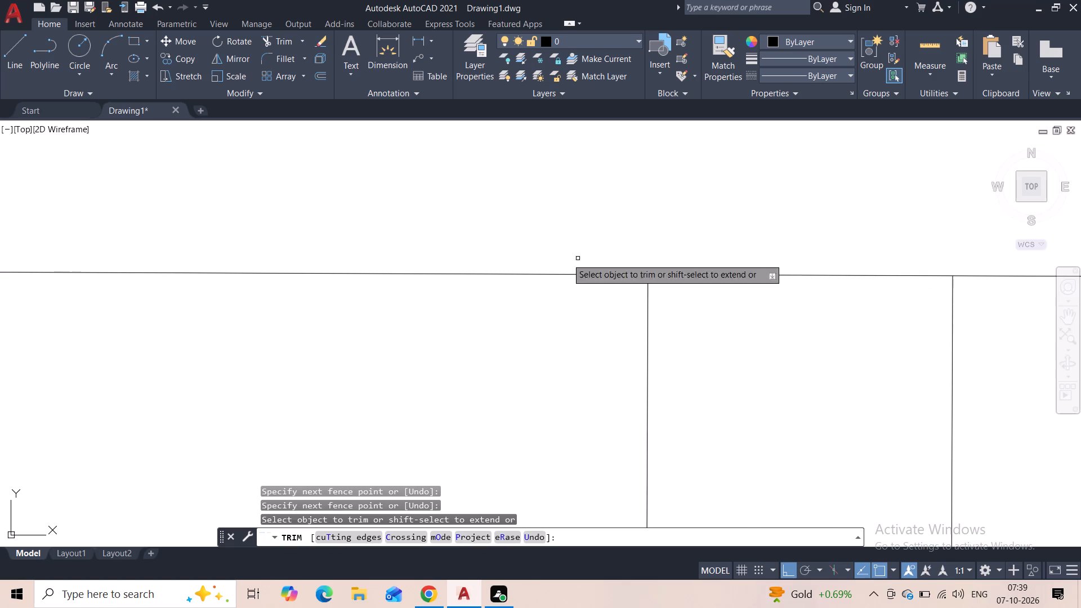
# Trim the projecting top ends of the fourth bar pair back to the long panel's top edge.
pyautogui.scroll(-4, 513, 360)
pyautogui.moveTo(434, 387); pyautogui.dragTo(926, 327, button='middle')
pyautogui.scroll(3, 810, 285)
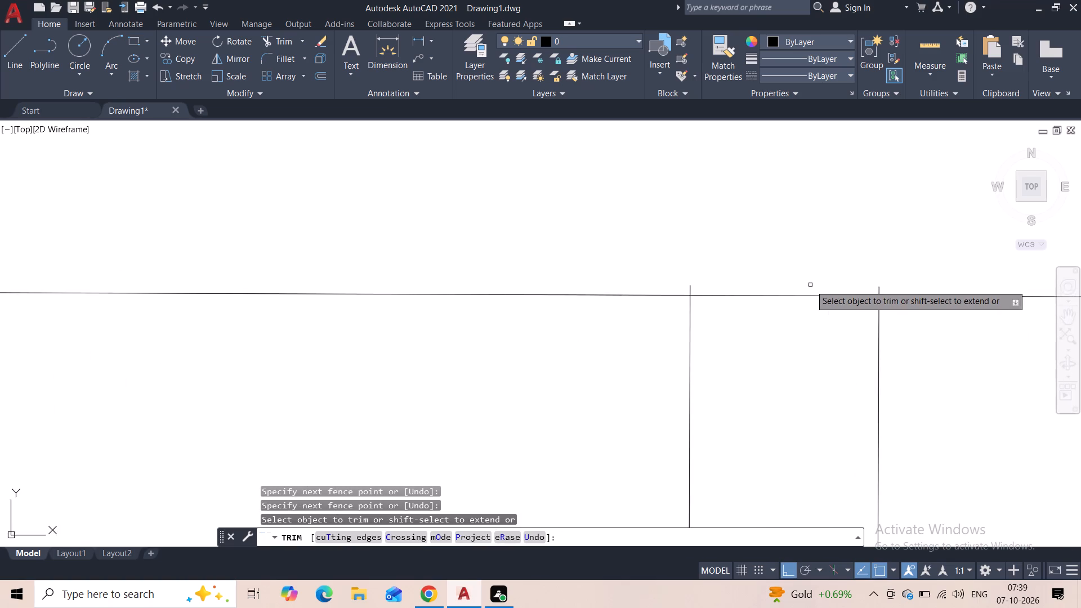
pyautogui.scroll(3, 810, 285)
pyautogui.scroll(-3, 1008, 305)
pyautogui.moveTo(1012, 297); pyautogui.dragTo(921, 276, button='middle')
pyautogui.scroll(3, 927, 279)
pyautogui.moveTo(950, 276); pyautogui.dragTo(887, 287)
pyautogui.scroll(-1, 722, 259)
pyautogui.moveTo(722, 259); pyautogui.dragTo(924, 257, button='middle')
pyautogui.scroll(3, 595, 265)
pyautogui.moveTo(539, 291); pyautogui.dragTo(428, 292)
# Trim the projecting top ends of the third bar pair back to the long panel's top edge.
pyautogui.scroll(-5, 428, 290)
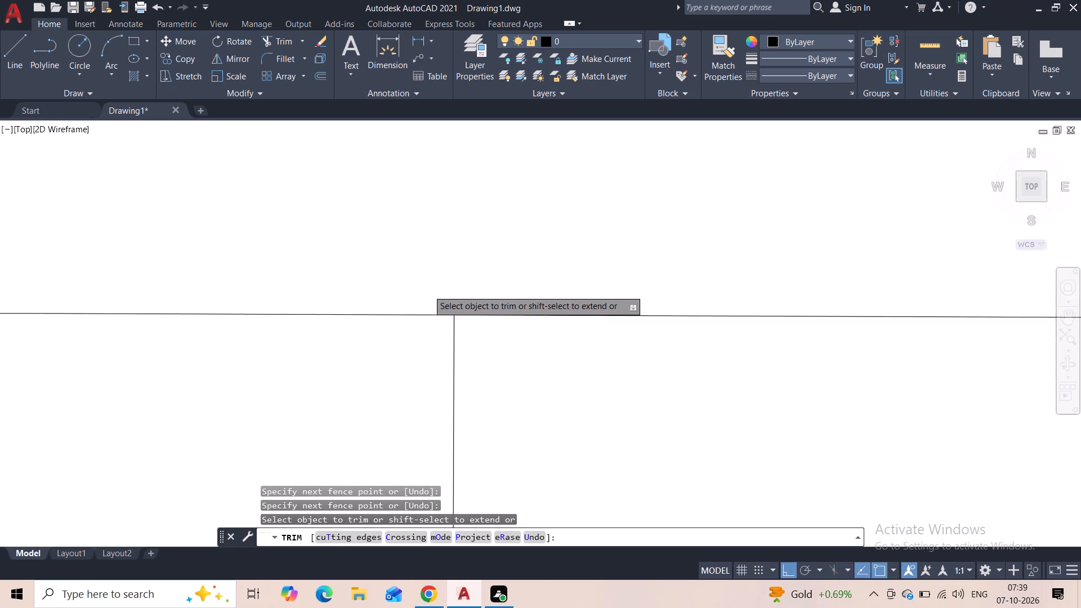
pyautogui.scroll(-1, 340, 329)
pyautogui.moveTo(333, 345); pyautogui.dragTo(841, 329, button='middle')
pyautogui.scroll(-5, 566, 329)
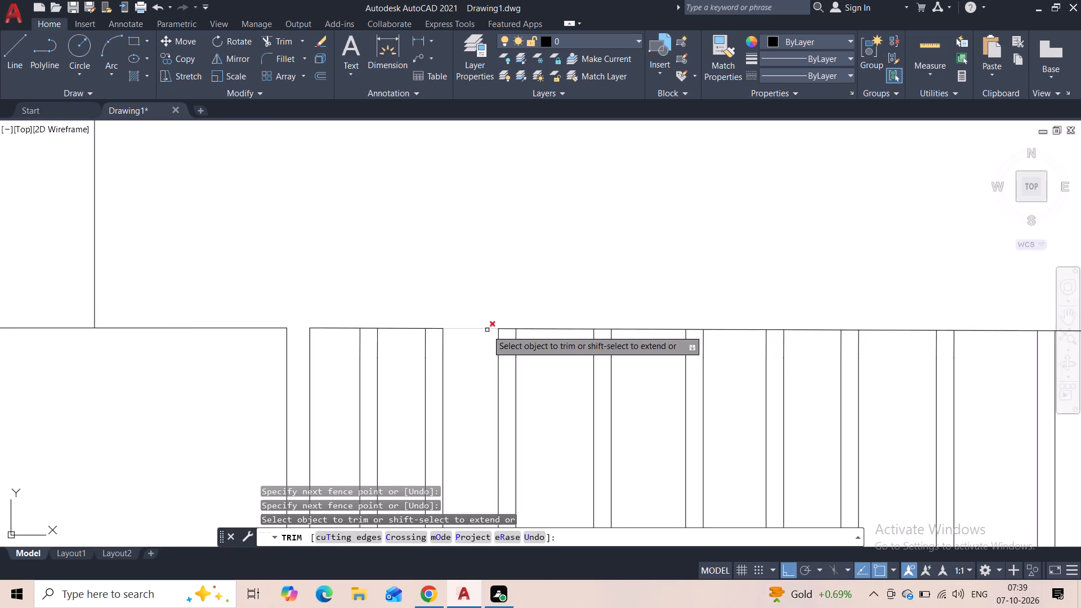
pyautogui.scroll(3, 487, 330)
pyautogui.scroll(6, 553, 318)
pyautogui.scroll(-2, 818, 308)
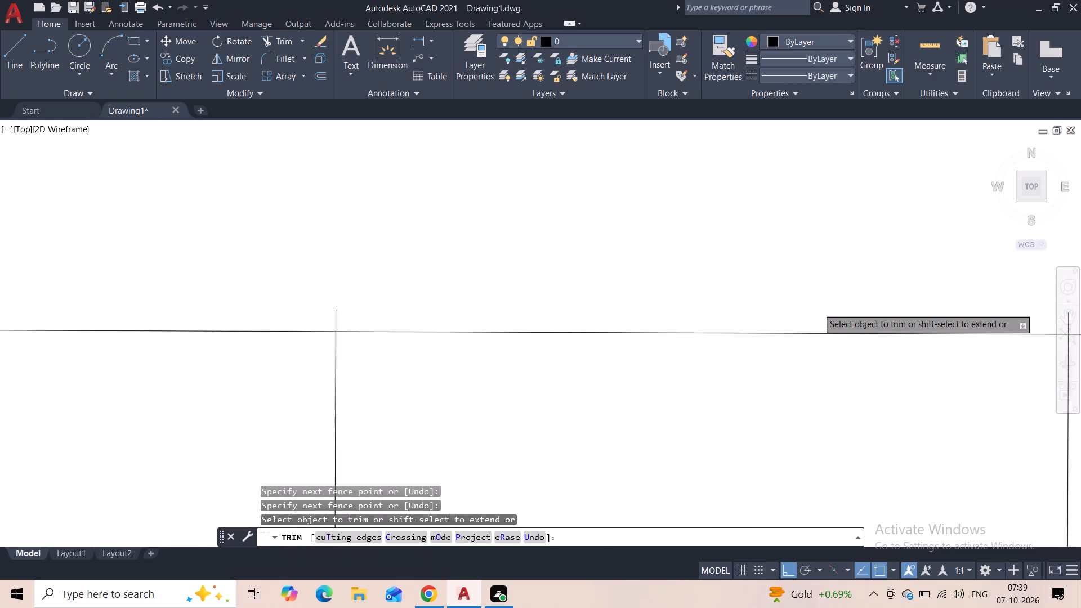
pyautogui.scroll(-2, 818, 308)
pyautogui.scroll(2, 909, 306)
pyautogui.moveTo(851, 317); pyautogui.dragTo(846, 317)
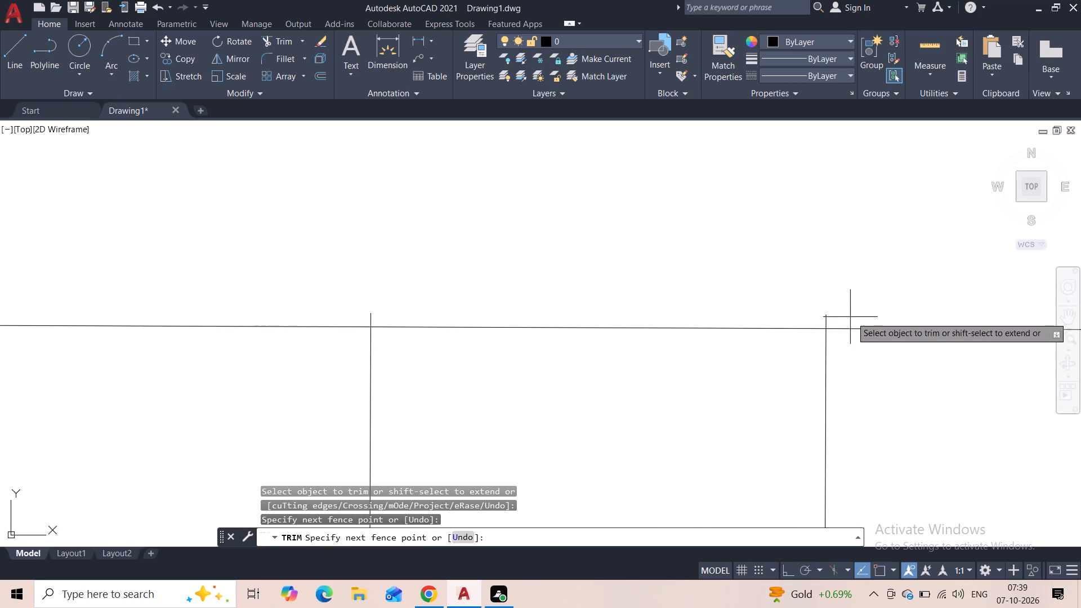
pyautogui.moveTo(846, 317); pyautogui.dragTo(798, 318)
pyautogui.click(368, 320)
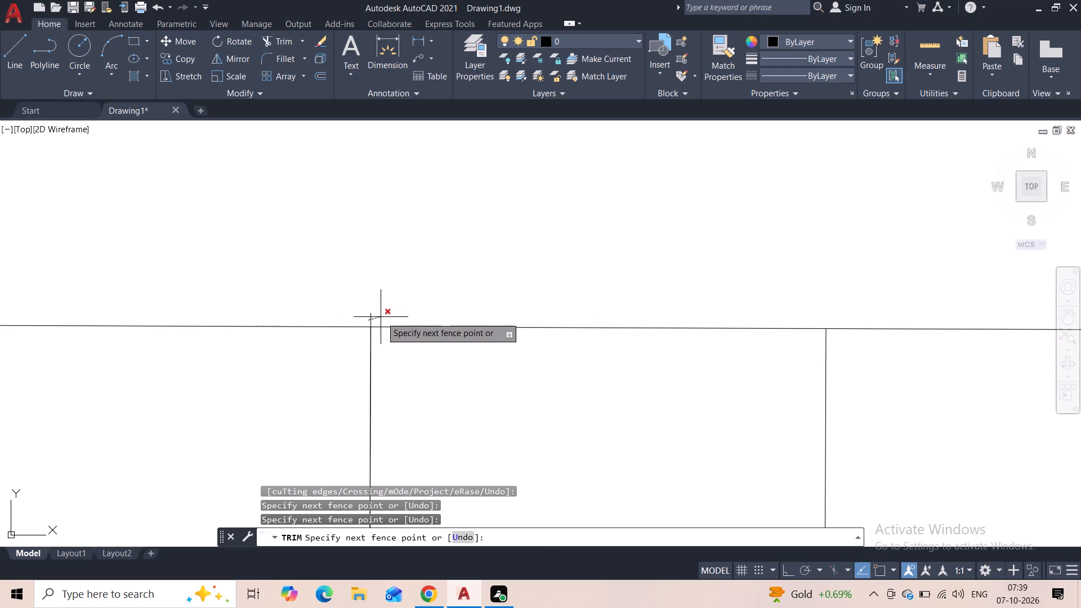
pyautogui.click(383, 317)
# Trim the projecting top ends of the second bar pair back to the long panel's top edge.
pyautogui.scroll(-3, 303, 301)
pyautogui.moveTo(267, 288); pyautogui.dragTo(751, 269, button='middle')
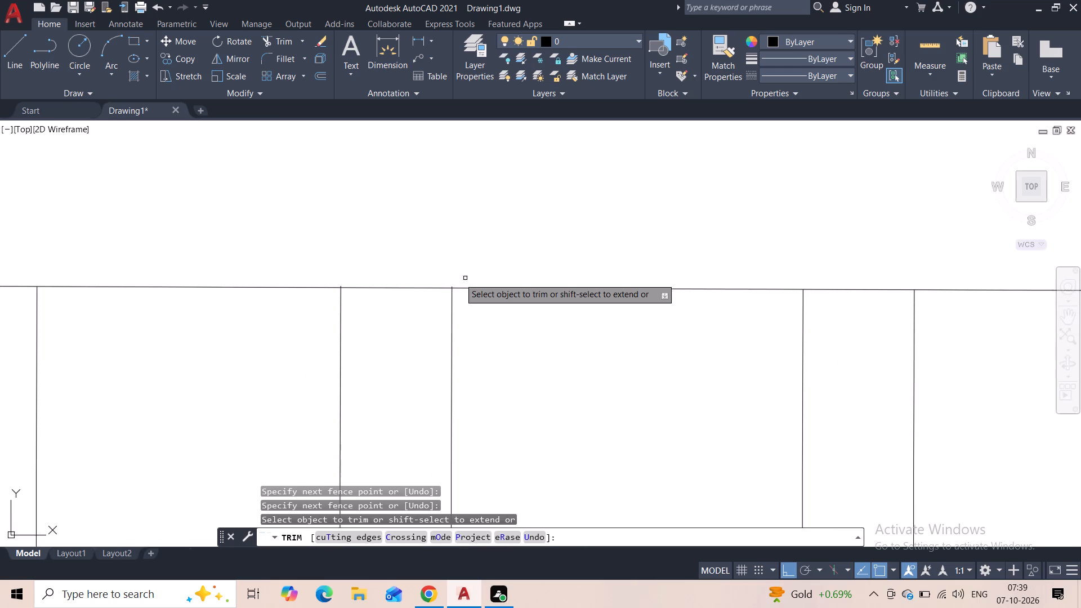
pyautogui.scroll(8, 342, 287)
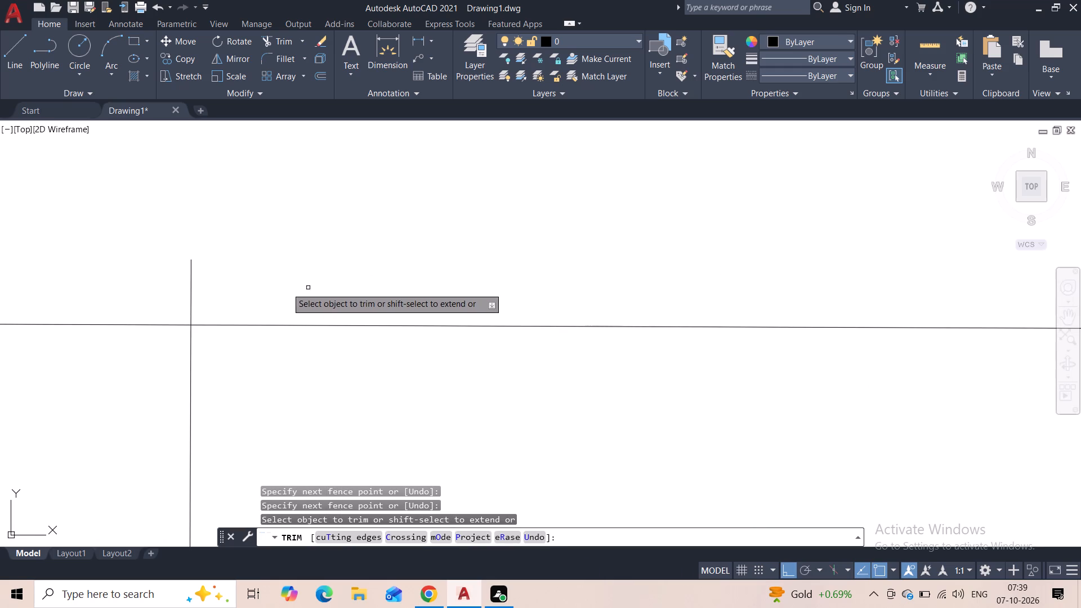
pyautogui.moveTo(176, 280); pyautogui.dragTo(316, 284)
pyautogui.scroll(-5, 324, 283)
pyautogui.scroll(-2, 580, 287)
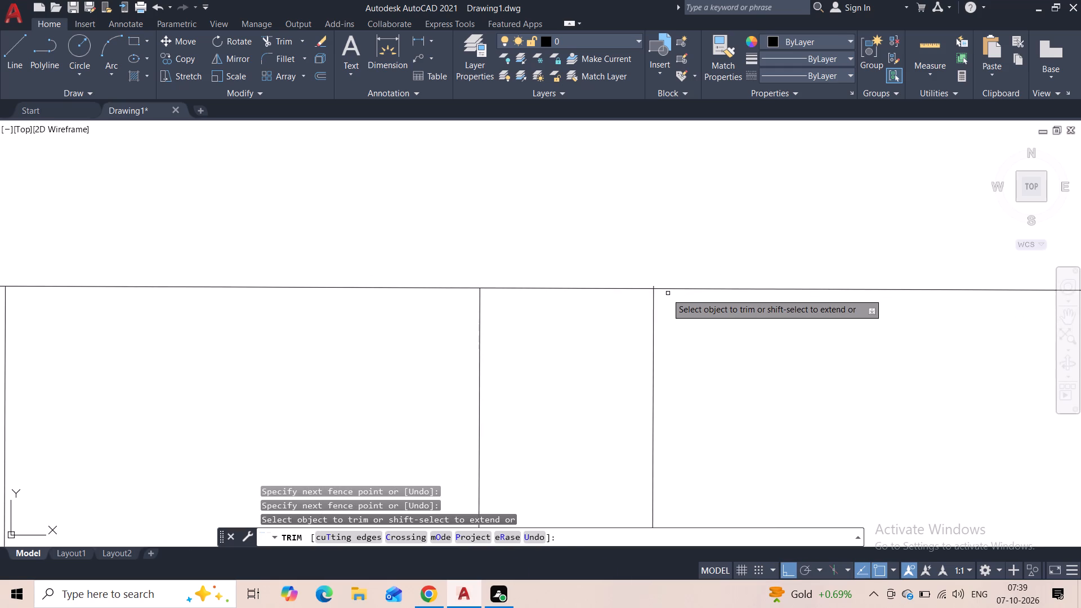
pyautogui.scroll(4, 664, 293)
pyautogui.scroll(5, 569, 254)
pyautogui.moveTo(702, 247); pyautogui.dragTo(640, 251)
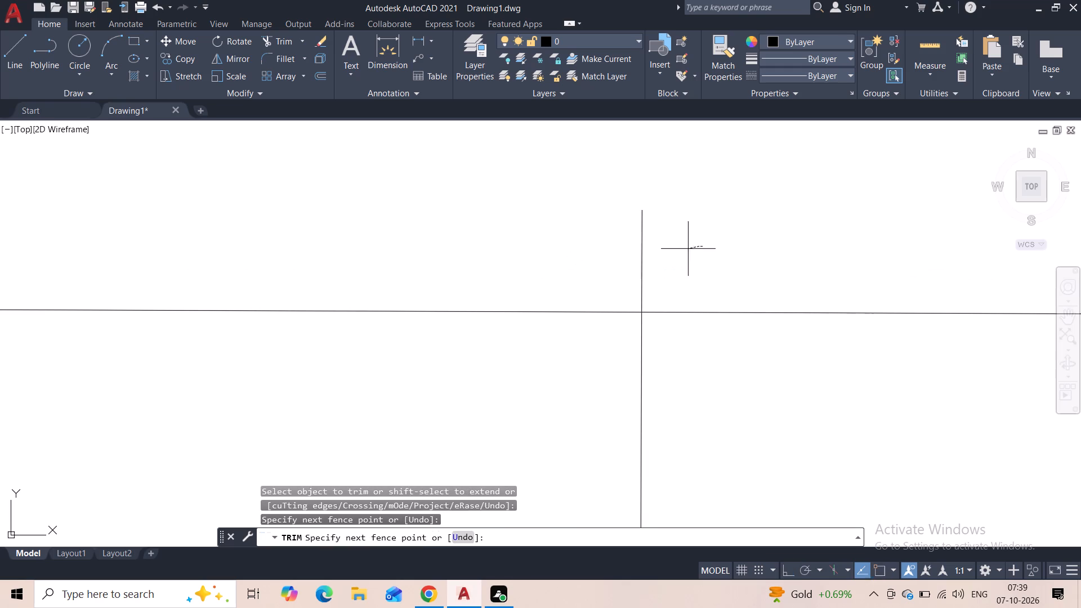
pyautogui.moveTo(640, 251); pyautogui.dragTo(602, 250)
# Examine the bar tops at the long panel's left end for remaining projections and end the trimming.
pyautogui.scroll(-6, 596, 245)
pyautogui.scroll(-5, 402, 280)
pyautogui.moveTo(244, 303); pyautogui.dragTo(476, 304, button='middle')
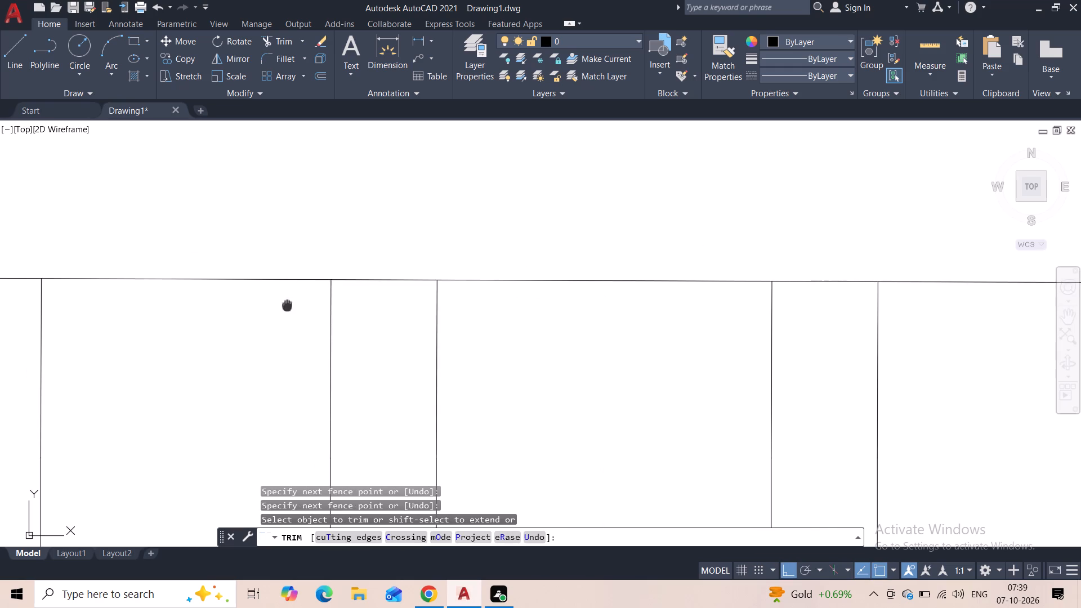
pyautogui.moveTo(476, 304); pyautogui.dragTo(780, 312, button='middle')
pyautogui.scroll(3, 522, 305)
pyautogui.scroll(-3, 521, 304)
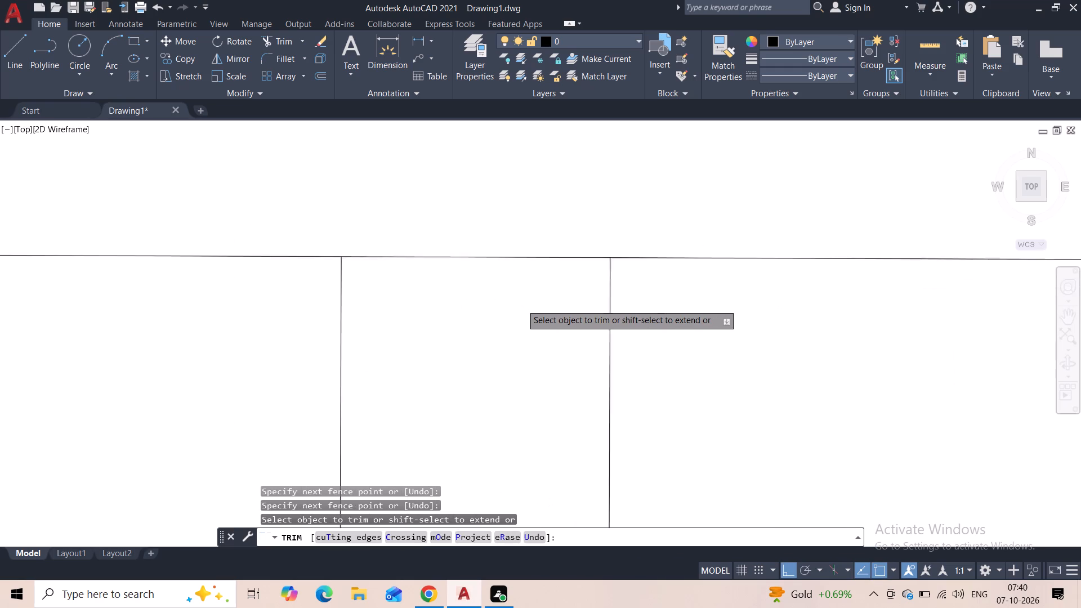
pyautogui.scroll(-9, 521, 304)
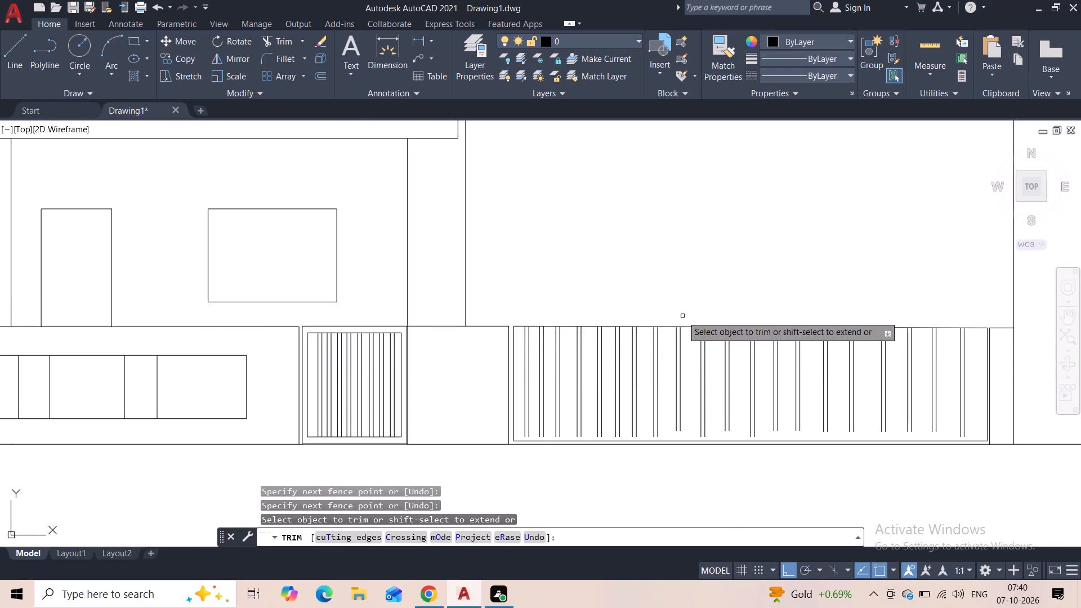
pyautogui.press('Escape')
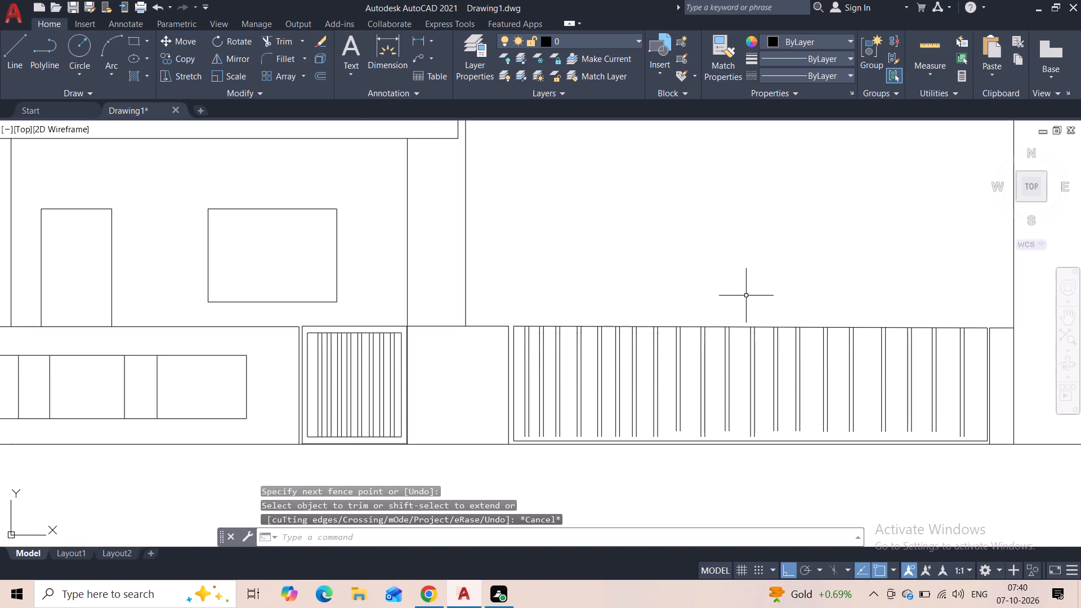
# Extend the first five bar pairs at the long panel's left end down to the panel's inner bottom edge.
pyautogui.scroll(4, 540, 439)
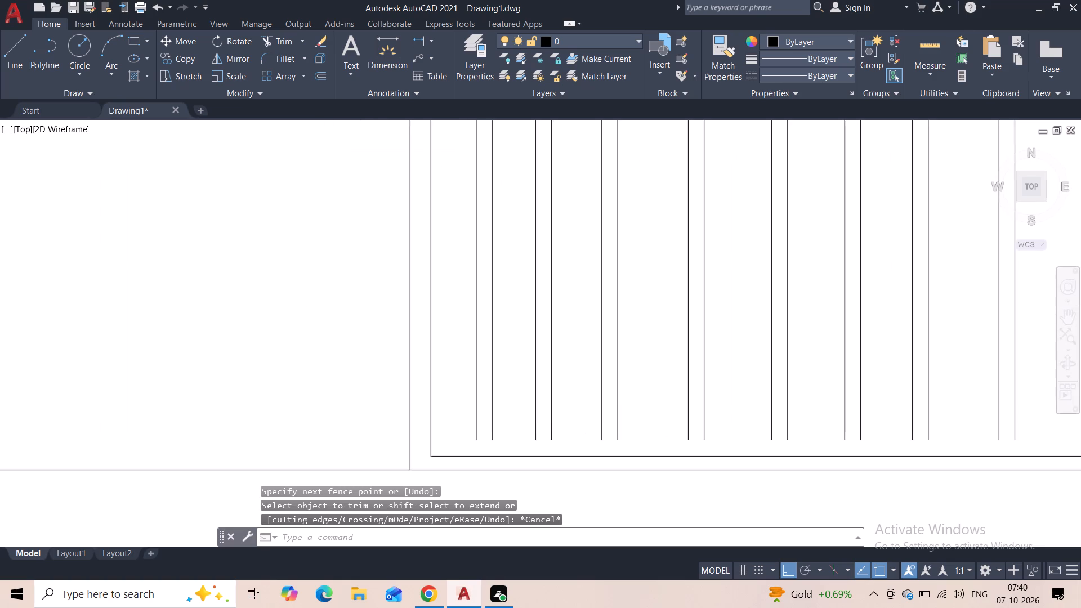
pyautogui.write('ex')
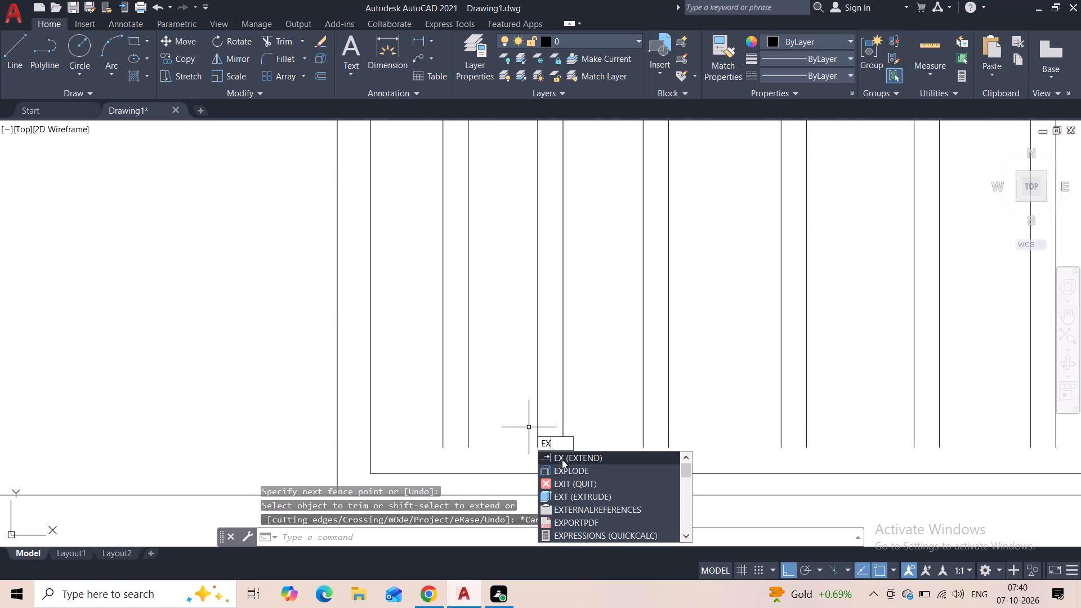
pyautogui.click(562, 459)
pyautogui.click(444, 444)
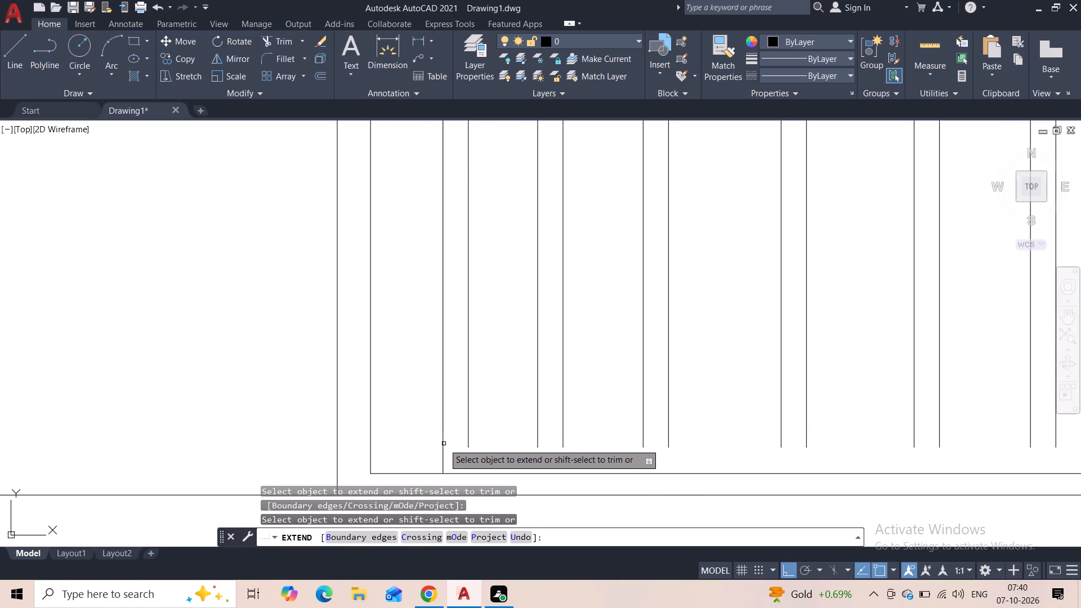
pyautogui.click(470, 444)
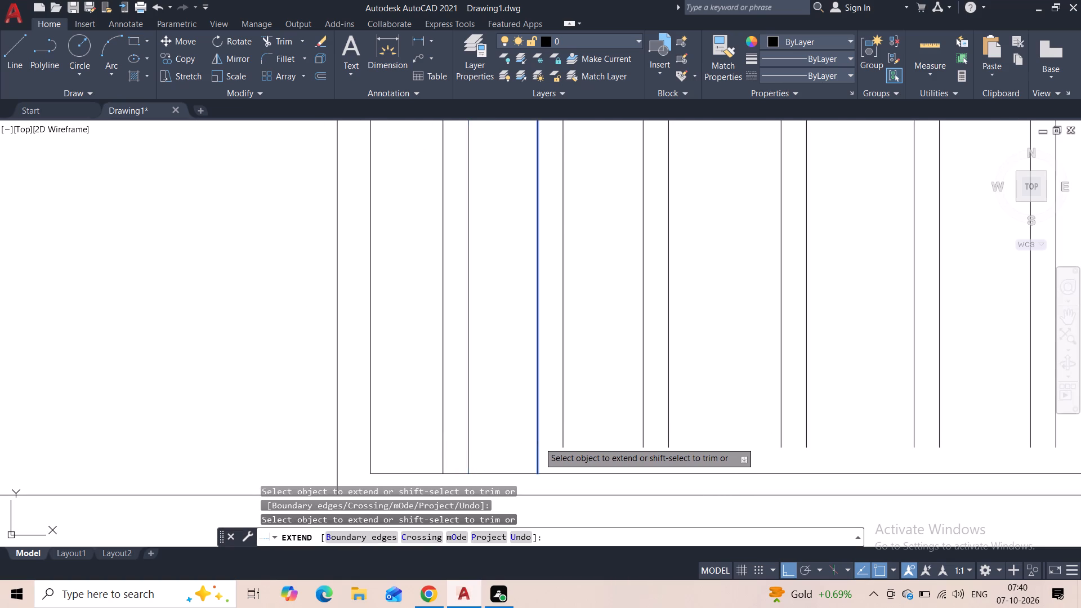
pyautogui.click(539, 442)
pyautogui.click(563, 442)
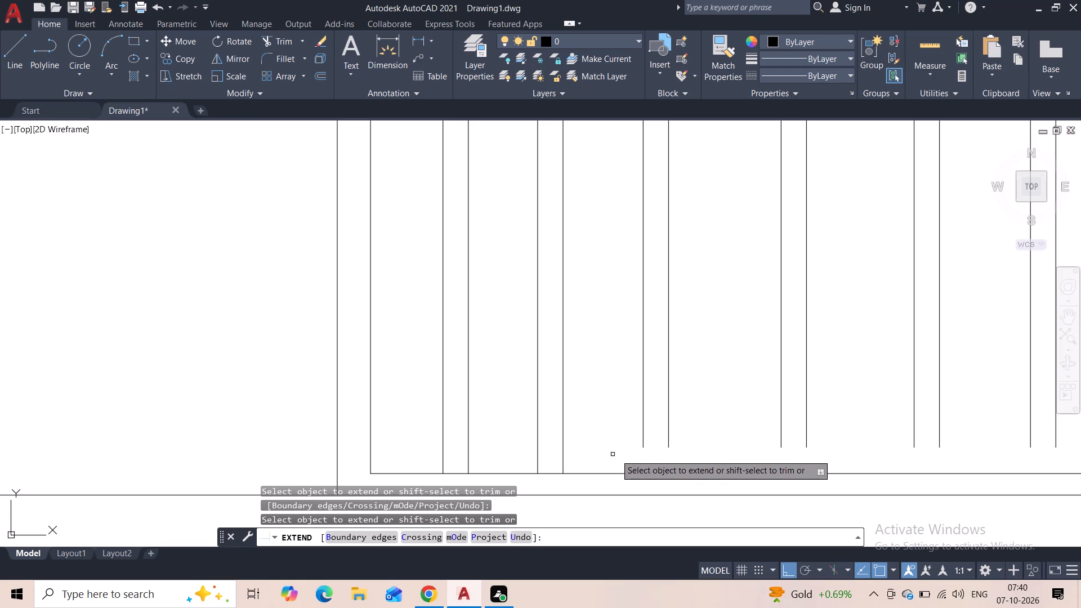
pyautogui.click(643, 442)
pyautogui.click(670, 442)
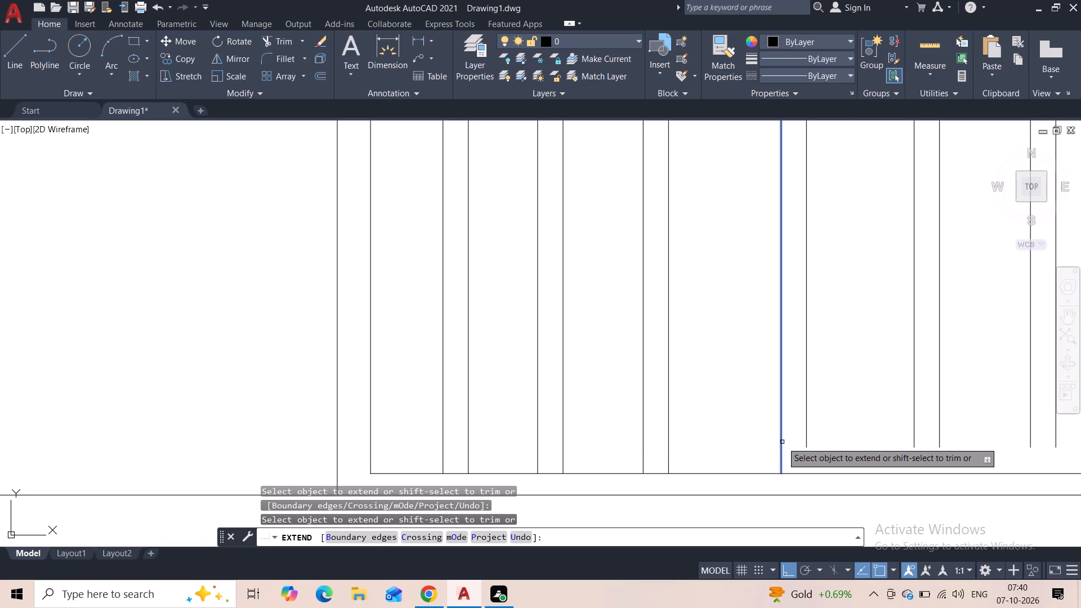
pyautogui.click(781, 440)
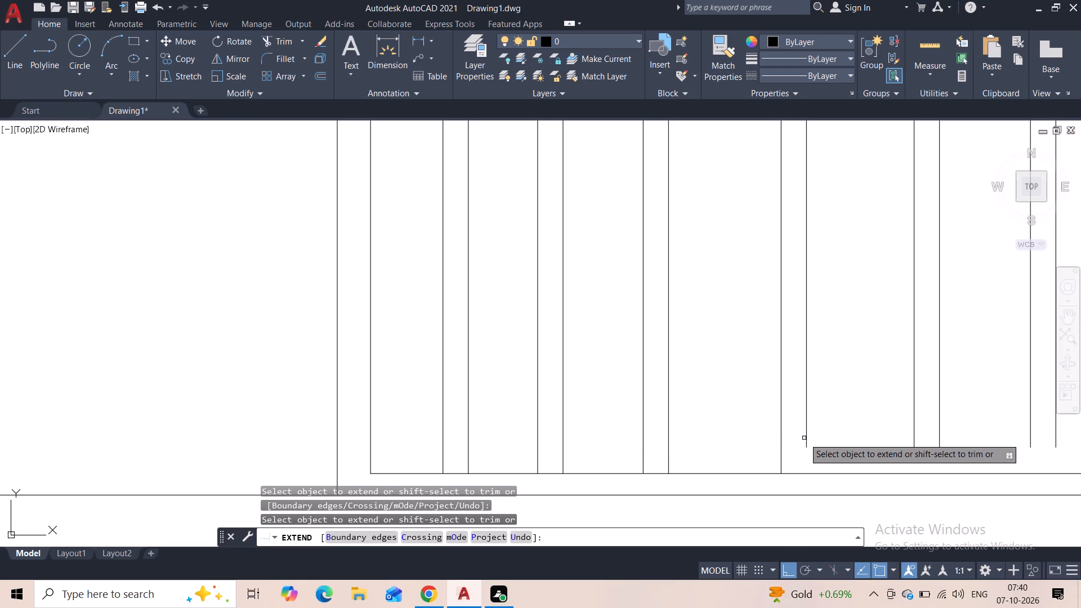
pyautogui.click(810, 432)
pyautogui.click(806, 435)
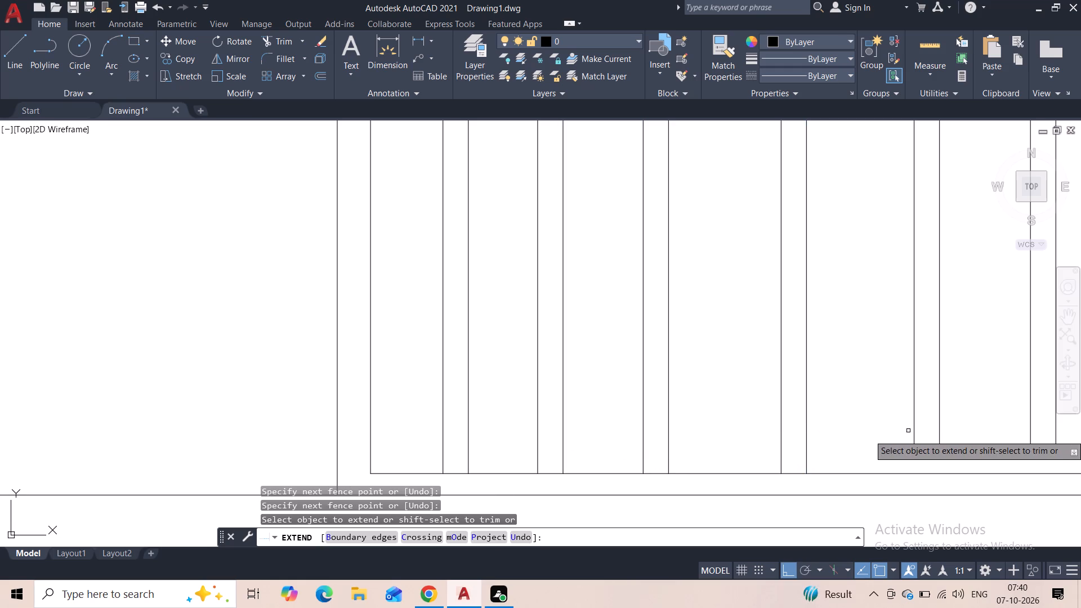
pyautogui.click(914, 437)
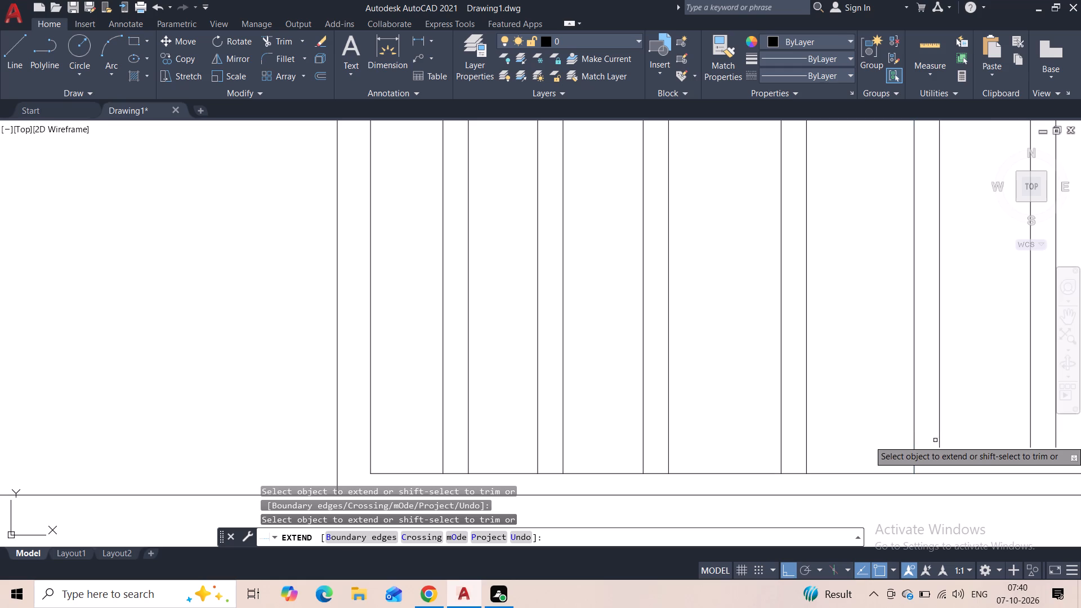
pyautogui.click(938, 441)
# Extend the sixth, seventh and eighth bar pairs from the left down to the long panel's inner bottom edge.
pyautogui.moveTo(970, 426); pyautogui.dragTo(527, 370, button='middle')
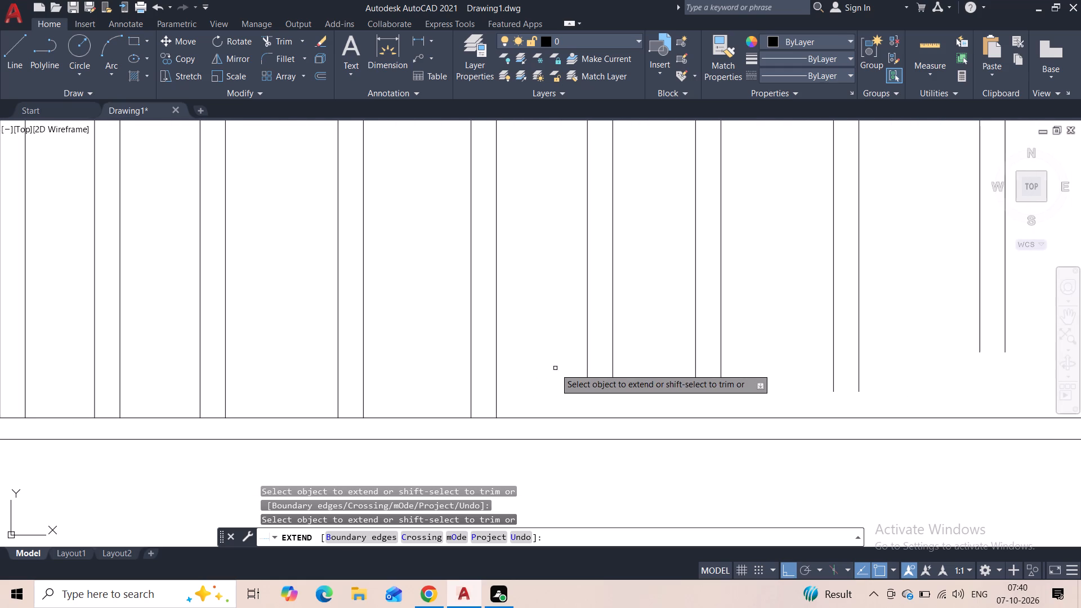
pyautogui.click(587, 372)
pyautogui.click(612, 373)
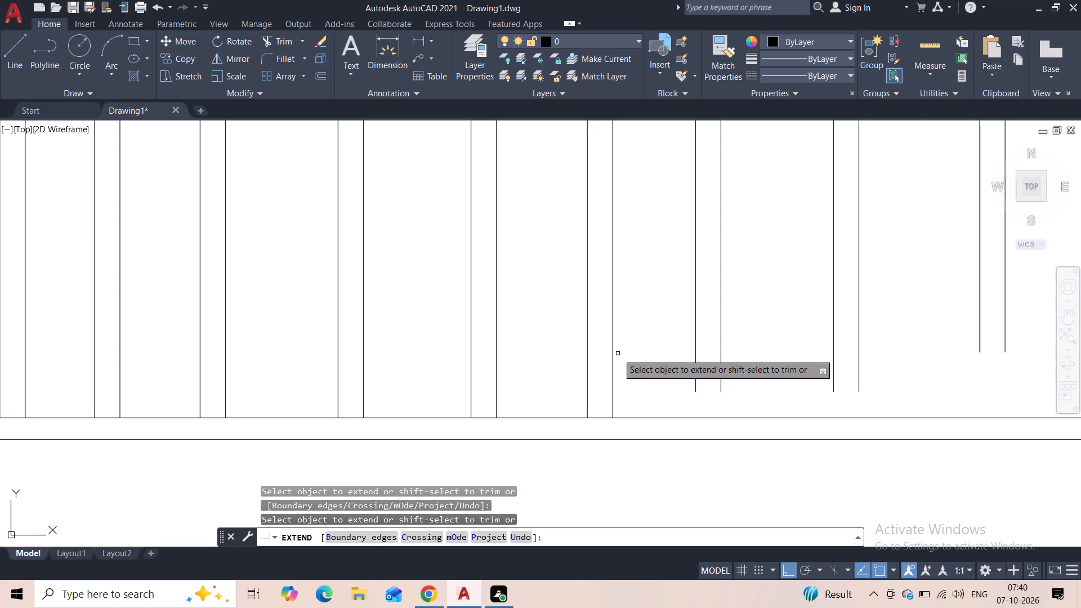
pyautogui.click(693, 383)
pyautogui.click(696, 382)
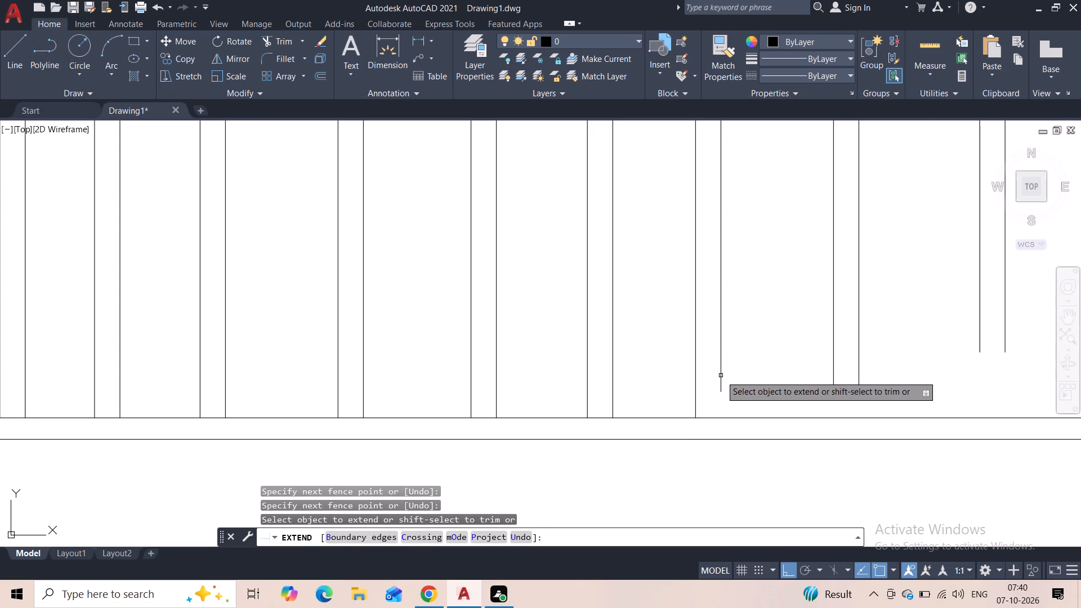
pyautogui.click(721, 375)
pyautogui.click(832, 380)
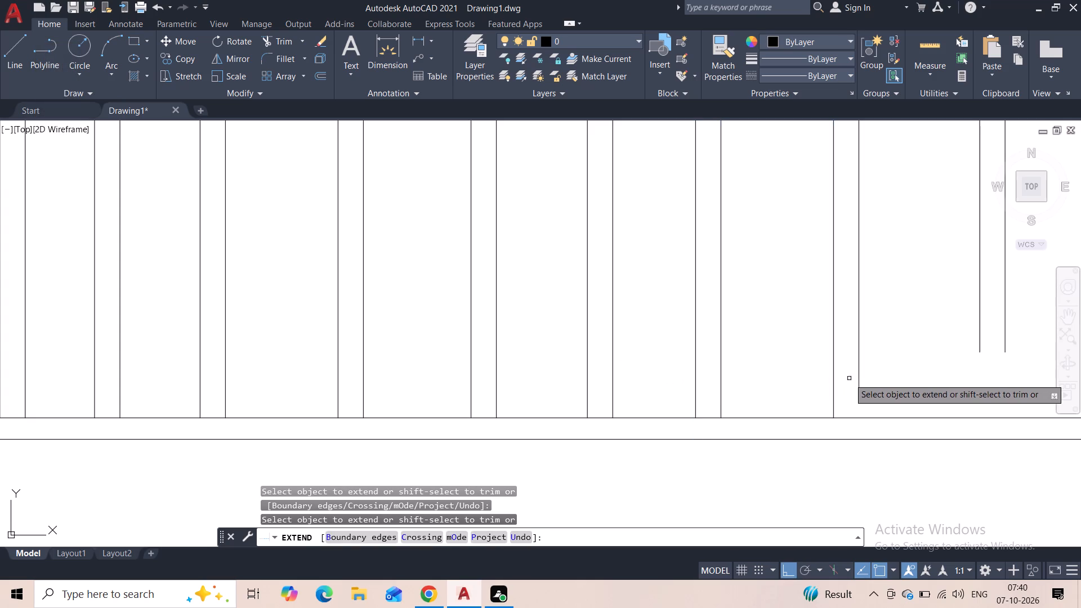
pyautogui.click(858, 377)
# Extend the ninth and tenth bar pairs from the left down to the long panel's inner bottom edge.
pyautogui.moveTo(897, 374); pyautogui.dragTo(730, 382, button='middle')
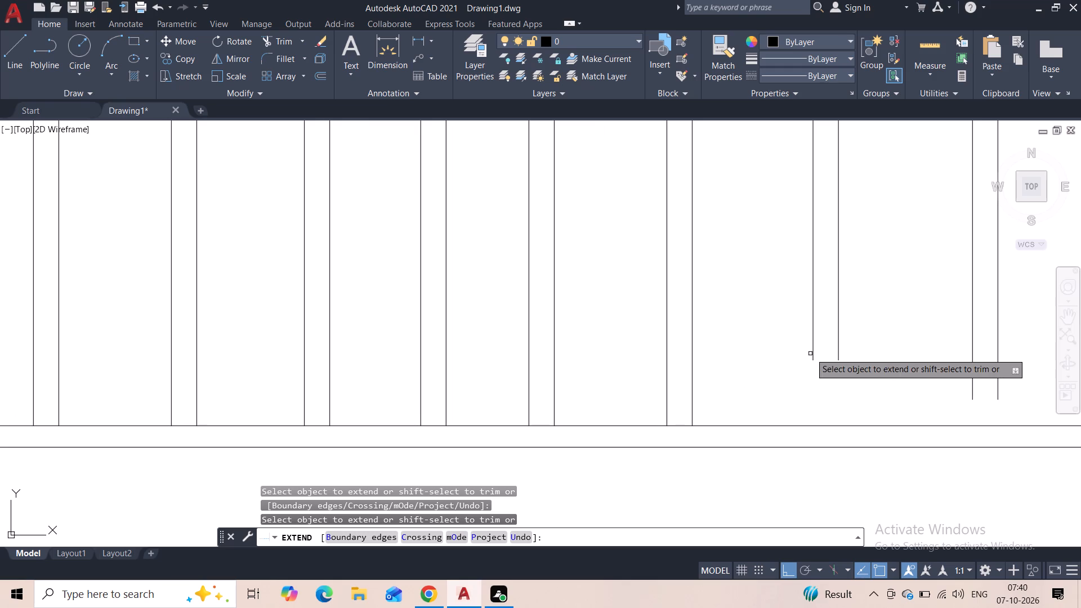
pyautogui.click(816, 350)
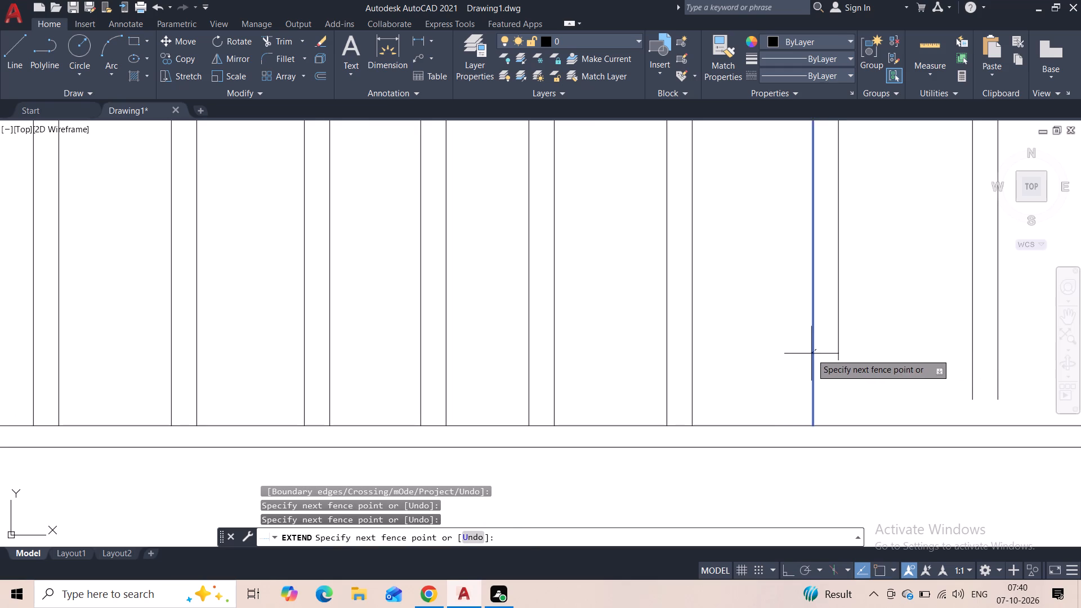
pyautogui.click(811, 354)
pyautogui.click(841, 356)
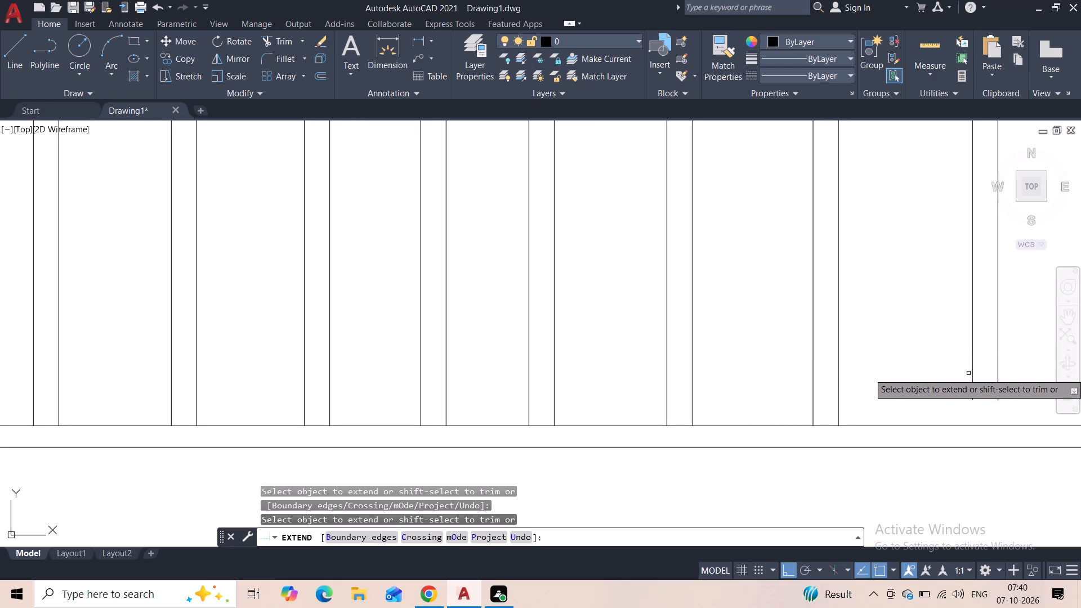
pyautogui.click(974, 371)
pyautogui.click(1000, 363)
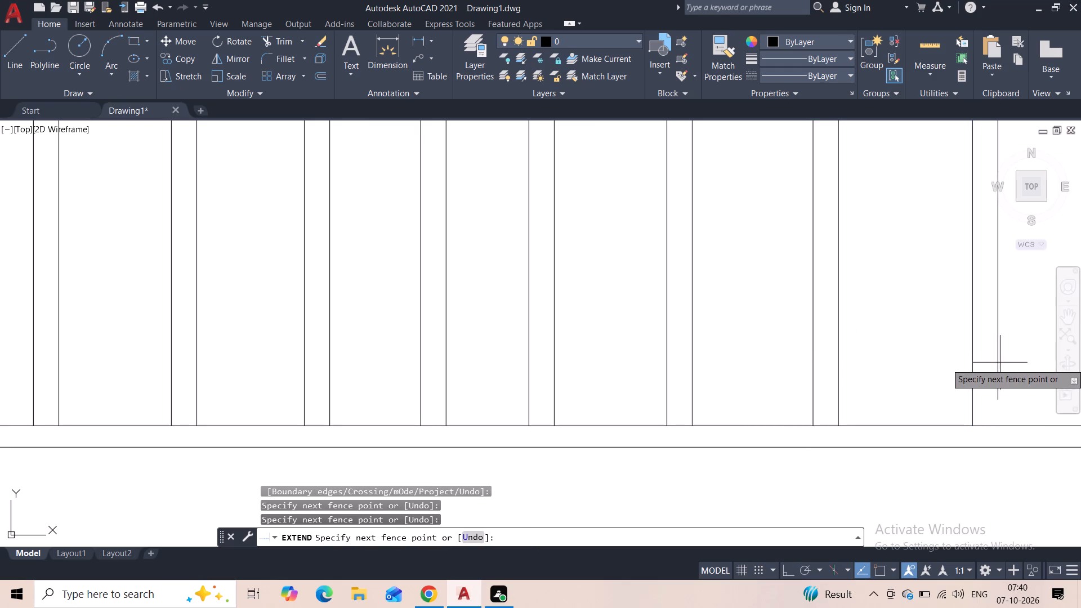
pyautogui.click(996, 365)
# Extend the eleventh and twelfth bar pairs from the left down to the long panel's inner bottom edge.
pyautogui.moveTo(896, 363); pyautogui.dragTo(305, 367, button='middle')
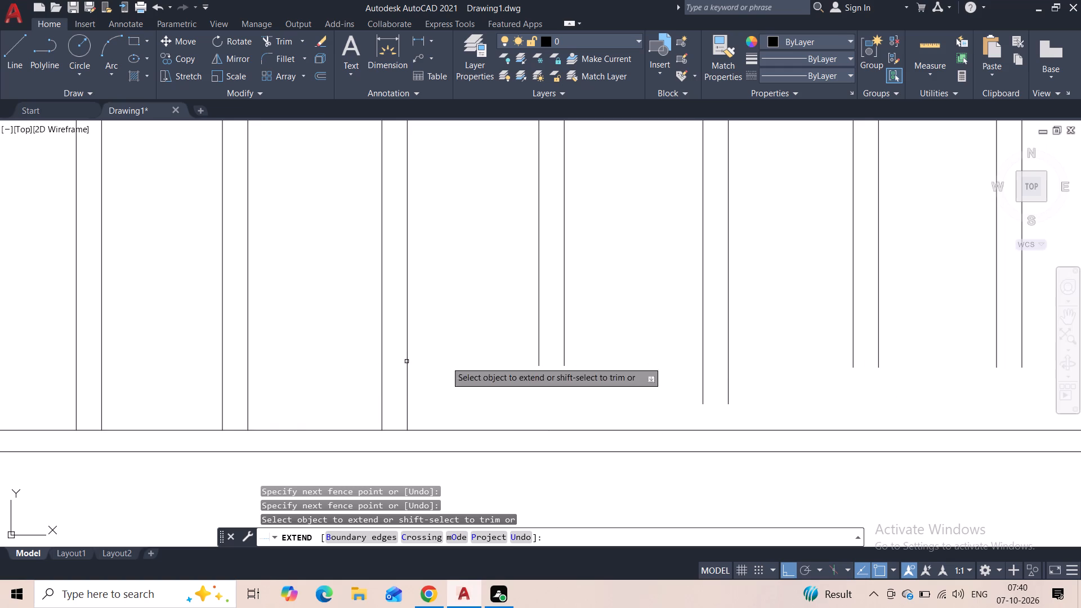
pyautogui.scroll(2, 513, 356)
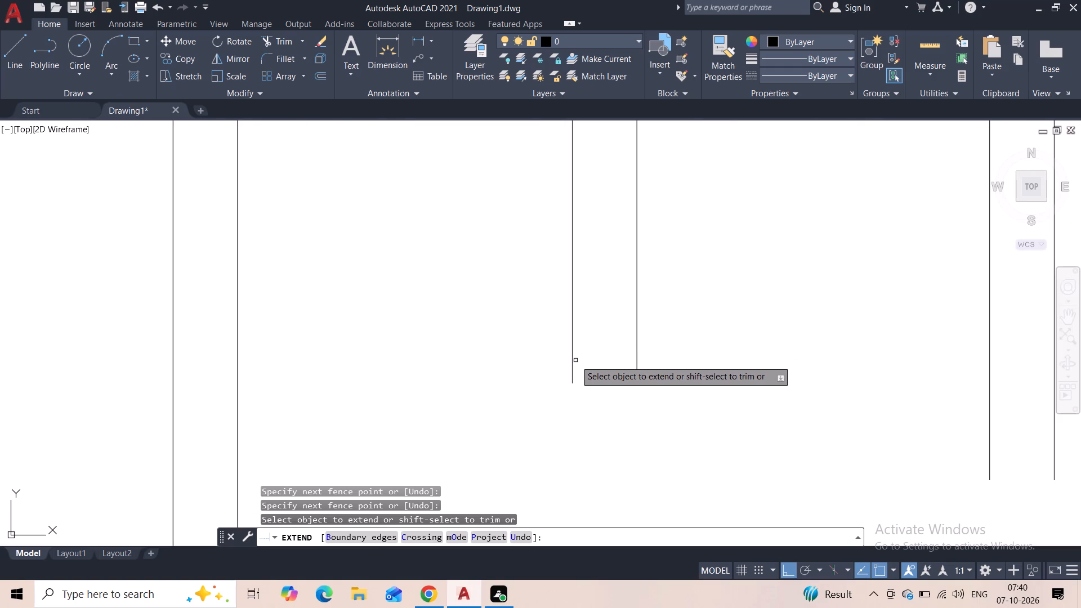
pyautogui.click(571, 365)
pyautogui.click(635, 365)
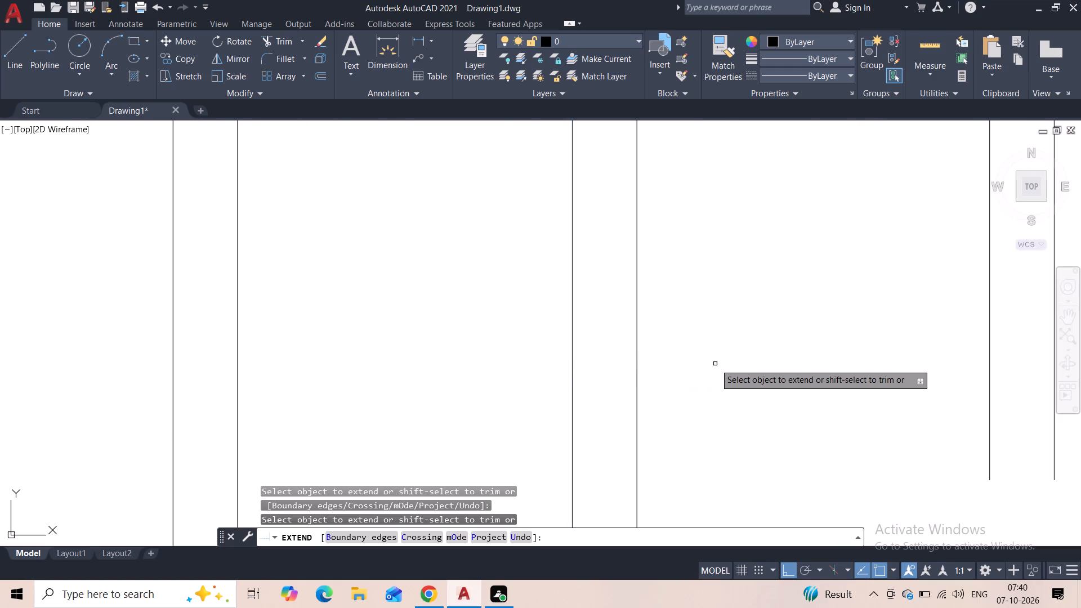
pyautogui.scroll(-2, 716, 365)
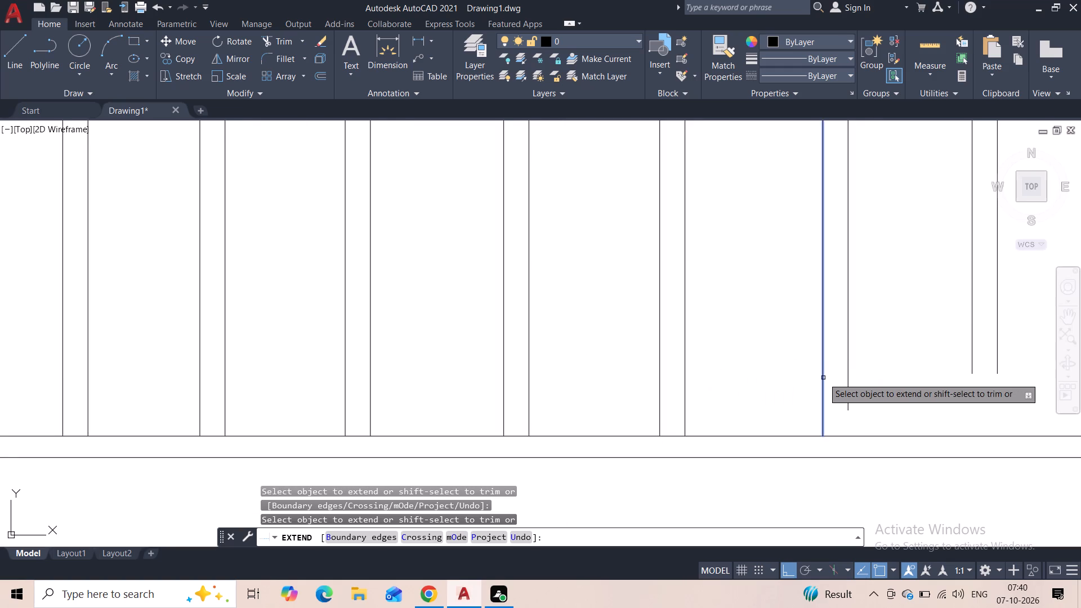
pyautogui.click(823, 378)
pyautogui.click(848, 380)
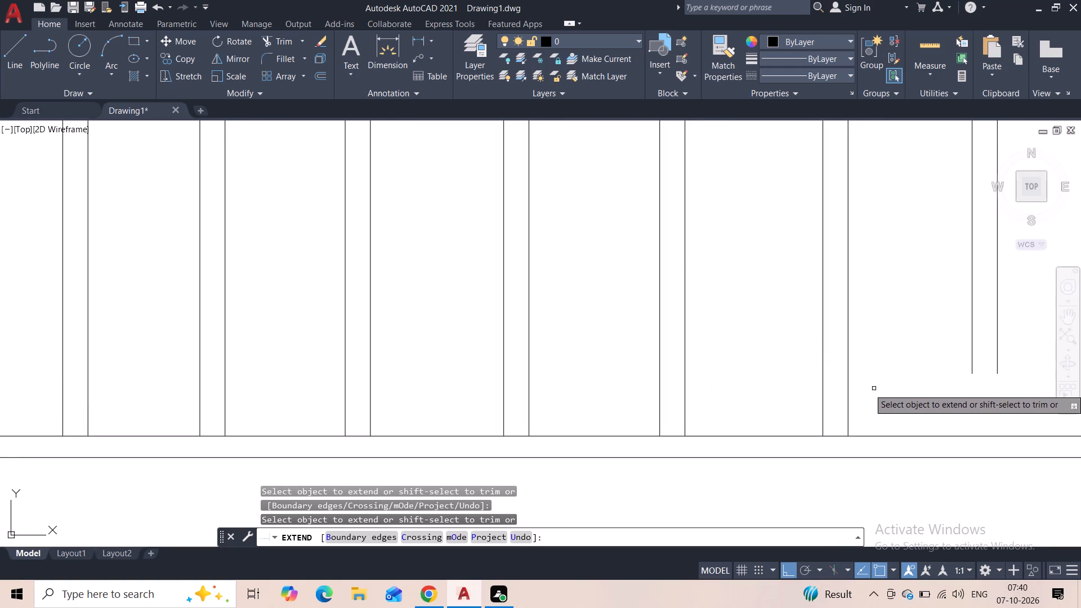
# Extend the thirteenth and fourteenth bar pairs from the left down to the long panel's inner bottom edge.
pyautogui.moveTo(875, 388); pyautogui.dragTo(626, 408, button='middle')
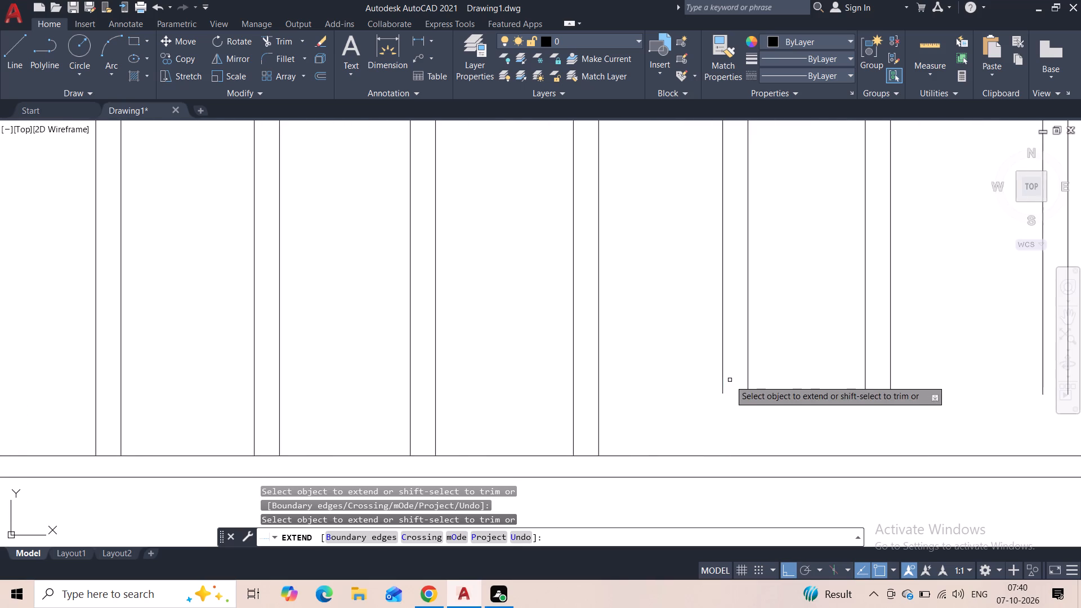
pyautogui.click(721, 384)
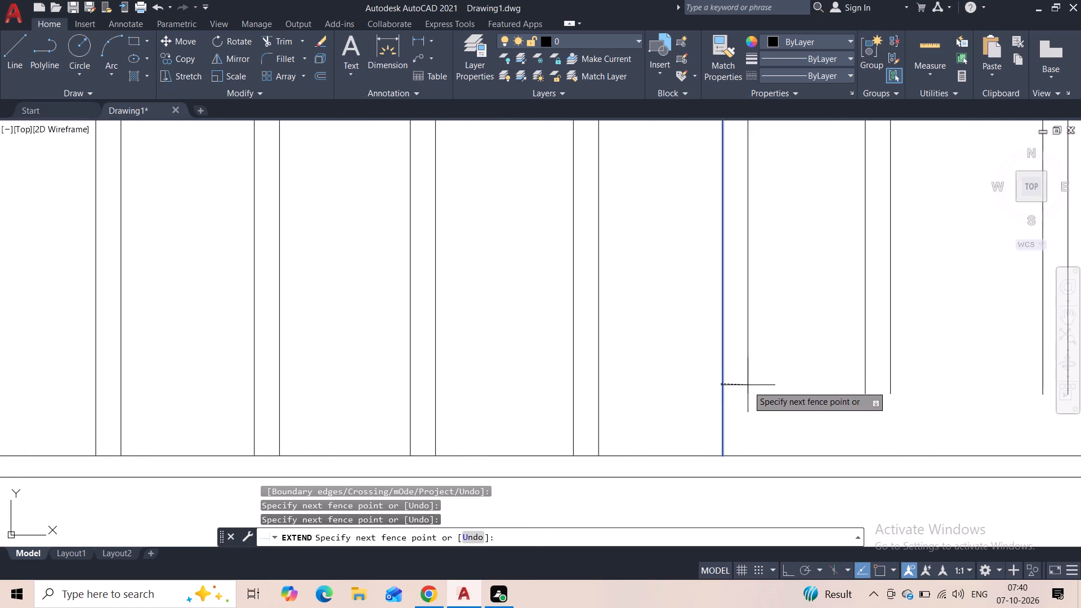
pyautogui.click(751, 393)
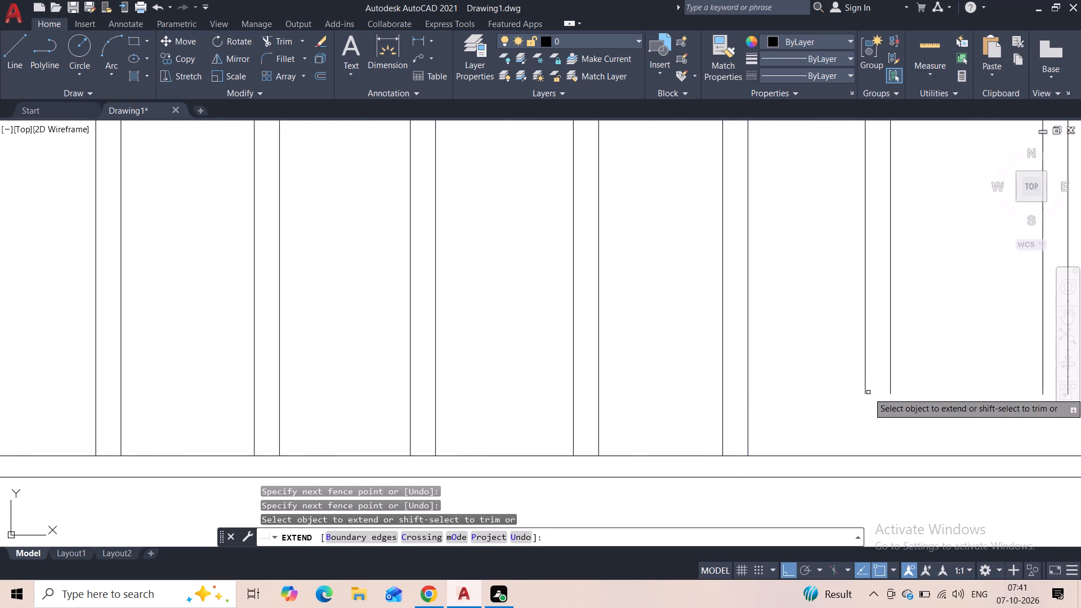
pyautogui.click(866, 387)
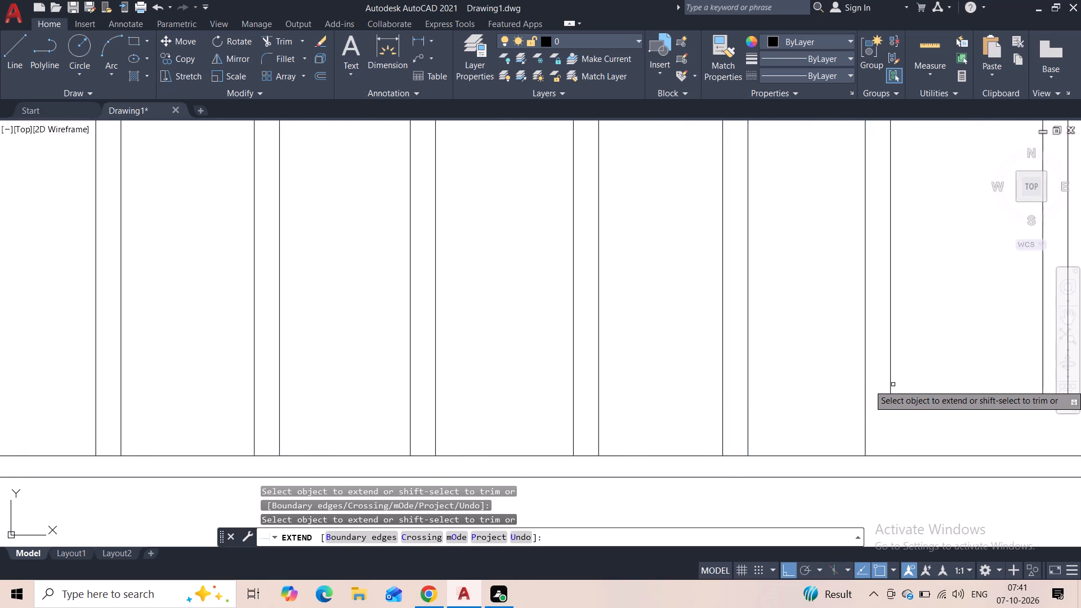
pyautogui.click(892, 385)
# Extend the fifteenth and sixteenth bar pairs from the left down to the long panel's inner bottom edge.
pyautogui.moveTo(924, 387); pyautogui.dragTo(527, 388, button='middle')
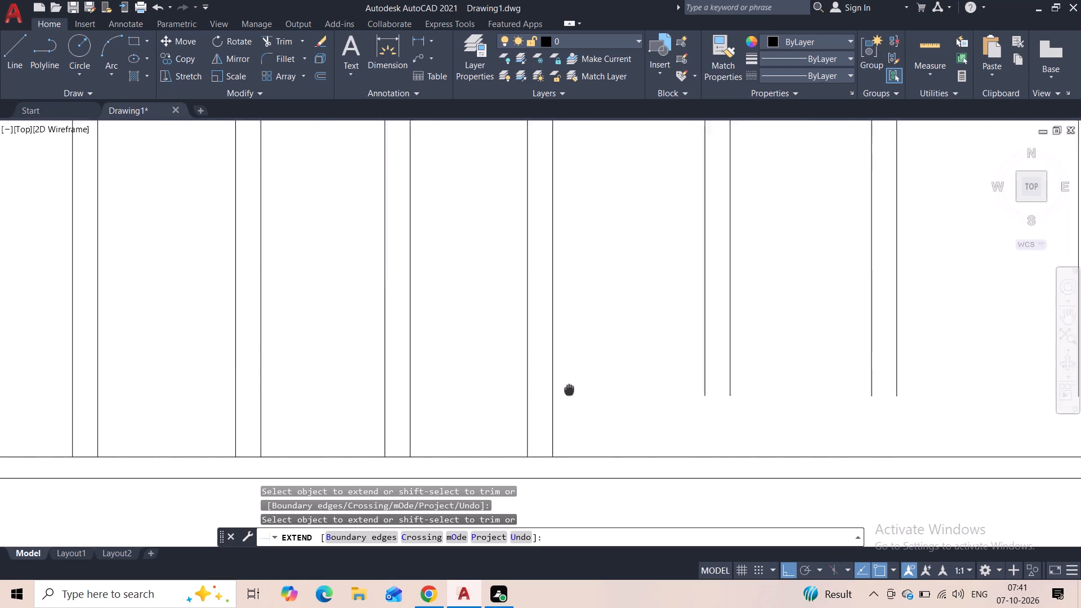
pyautogui.moveTo(527, 388); pyautogui.dragTo(522, 388, button='middle')
pyautogui.click(644, 385)
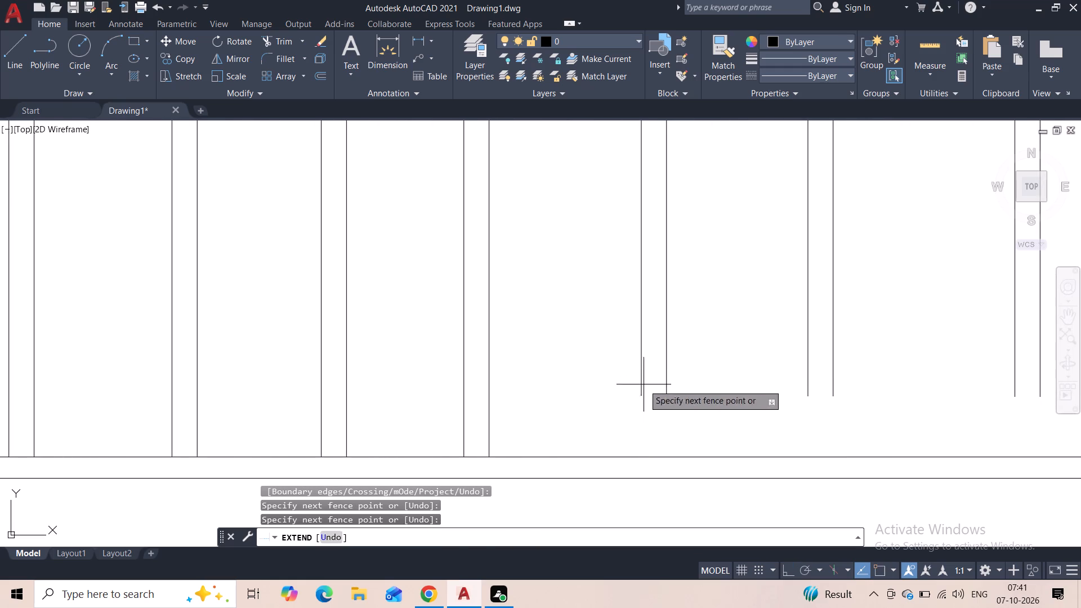
pyautogui.click(668, 391)
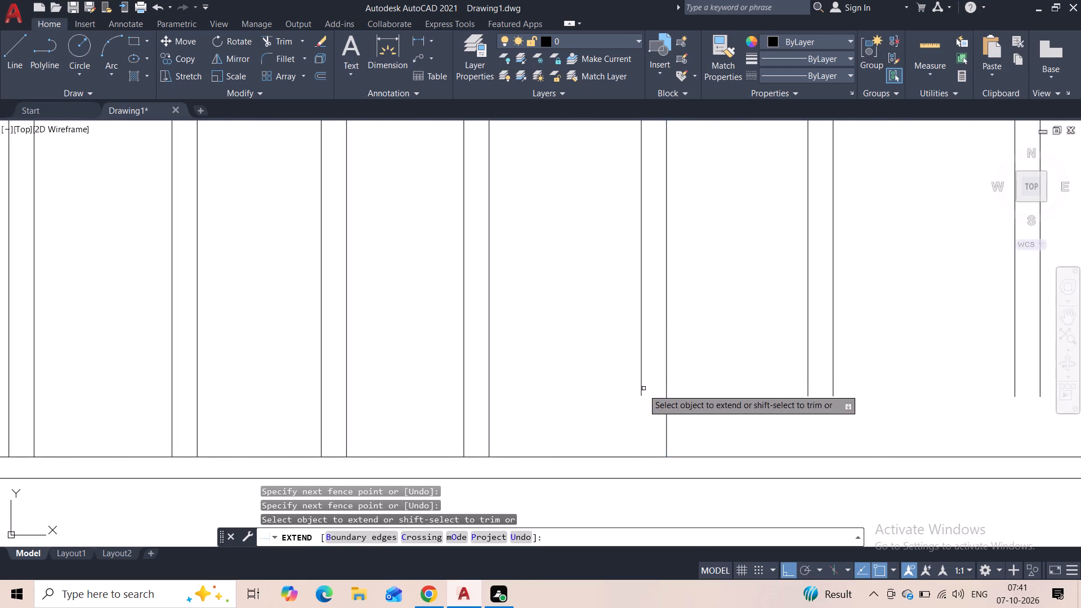
pyautogui.click(642, 390)
pyautogui.click(809, 396)
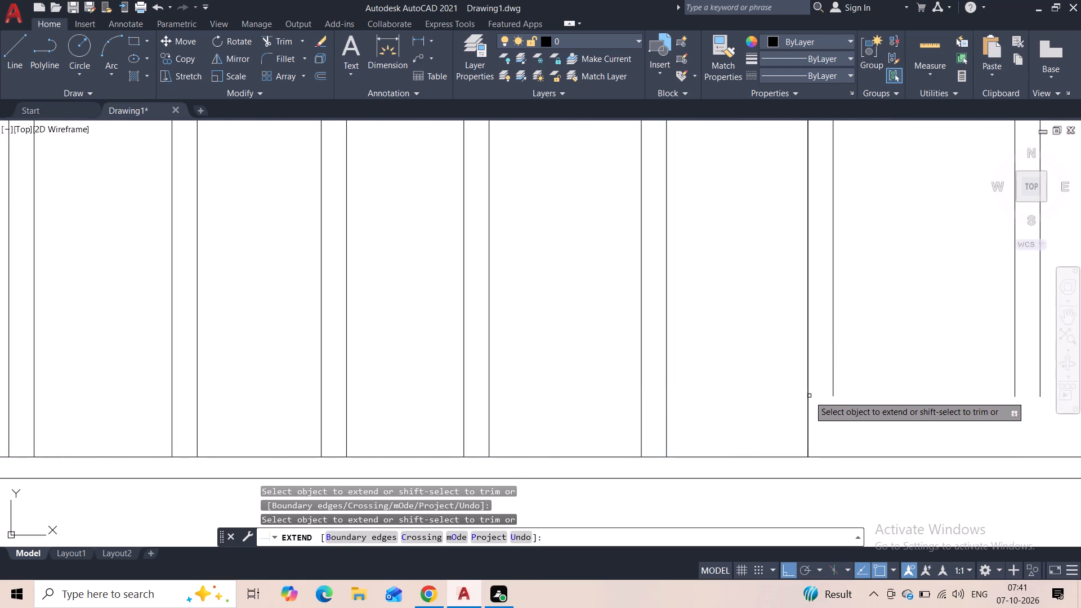
pyautogui.click(833, 396)
# Extend the seventeenth and eighteenth bar pairs from the left down to the long panel's inner bottom edge.
pyautogui.moveTo(870, 391); pyautogui.dragTo(514, 411, button='middle')
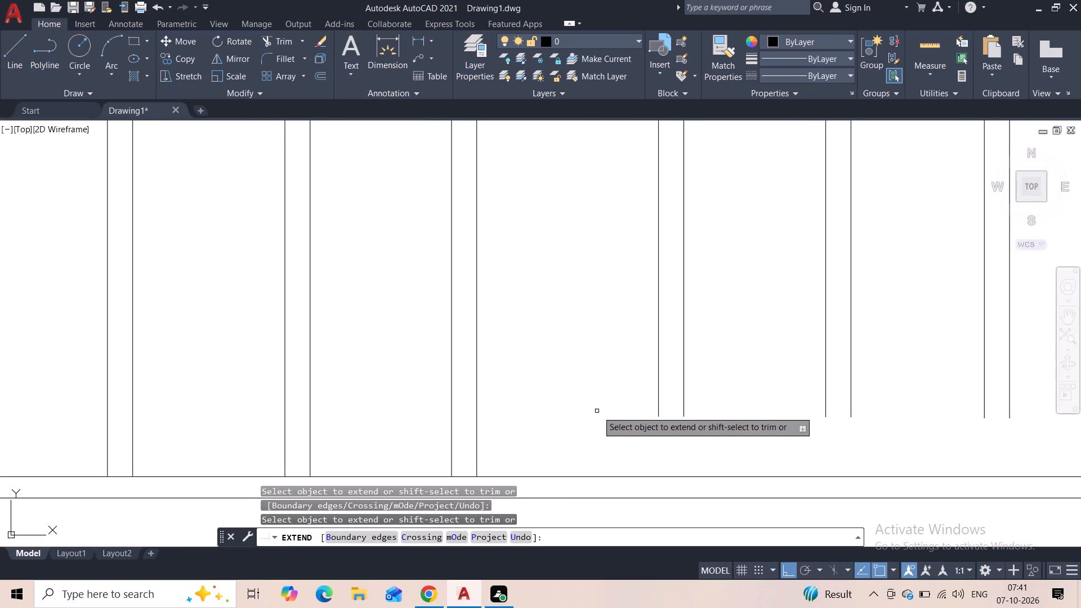
pyautogui.click(656, 408)
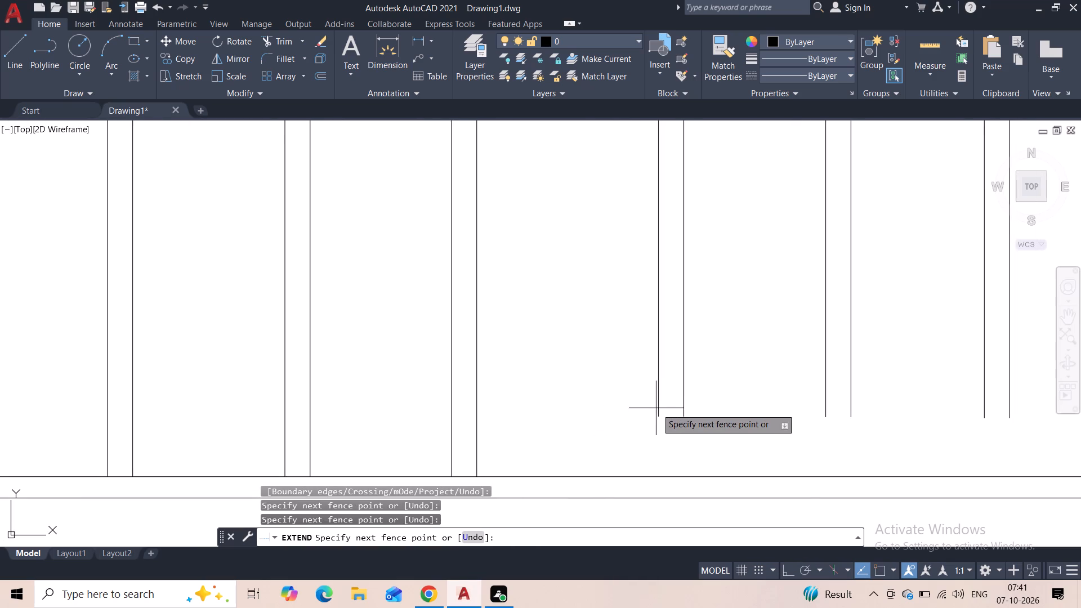
pyautogui.click(661, 408)
pyautogui.click(684, 410)
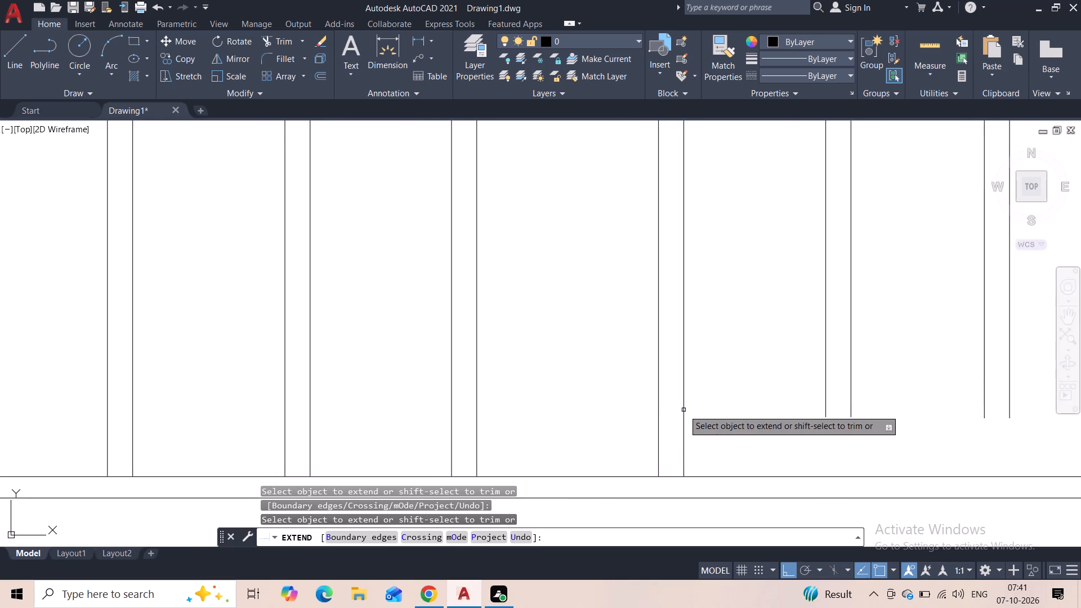
pyautogui.click(727, 410)
pyautogui.click(797, 427)
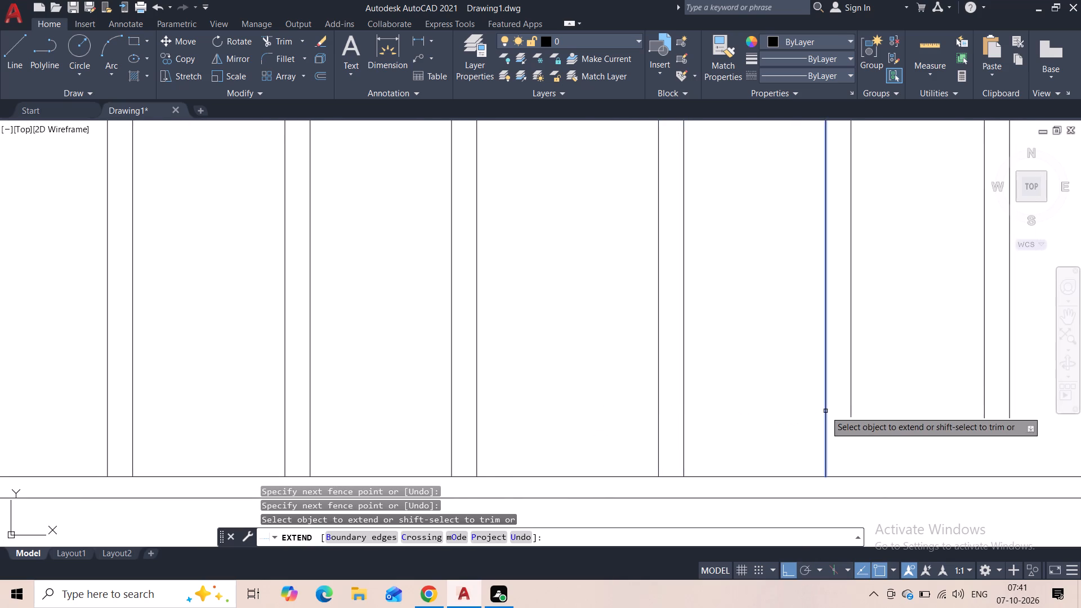
pyautogui.click(825, 411)
pyautogui.click(850, 407)
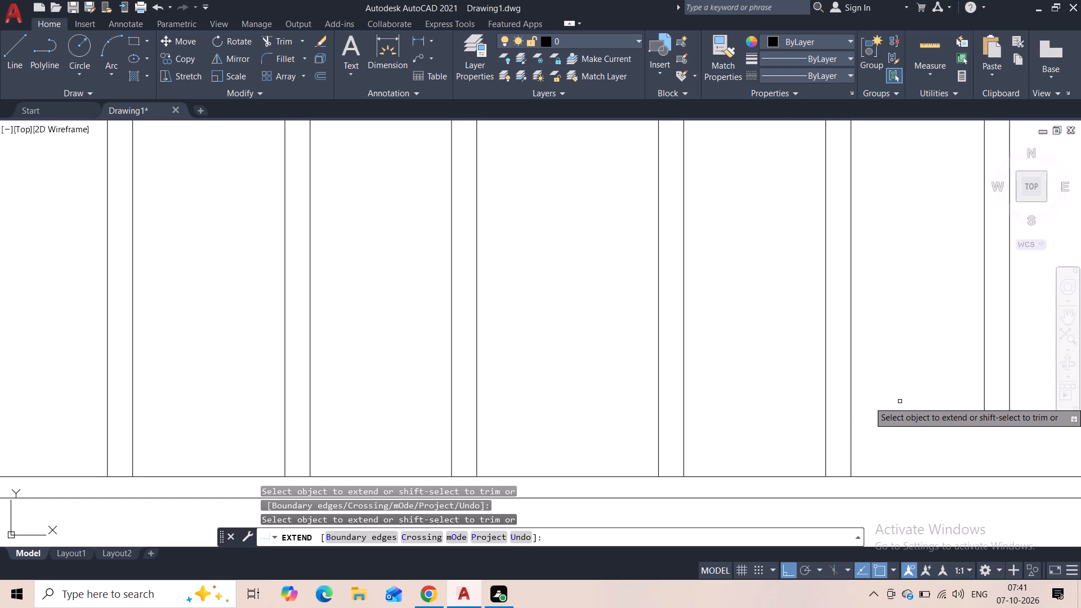
# Extend the nineteenth and twentieth bar pairs from the left down to the long panel's inner bottom edge.
pyautogui.moveTo(900, 401); pyautogui.dragTo(350, 391, button='middle')
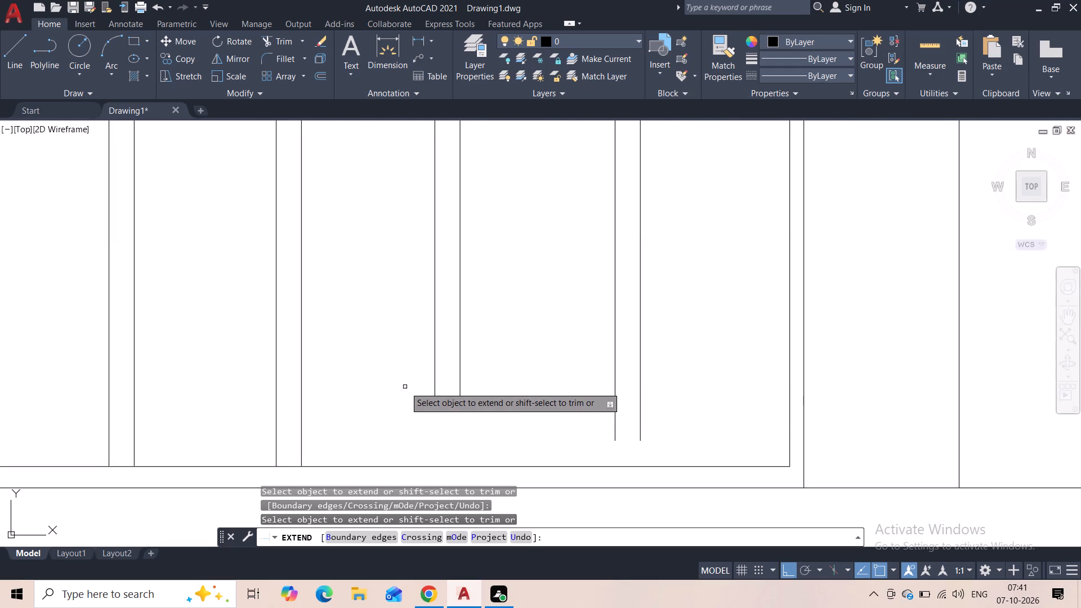
pyautogui.click(434, 389)
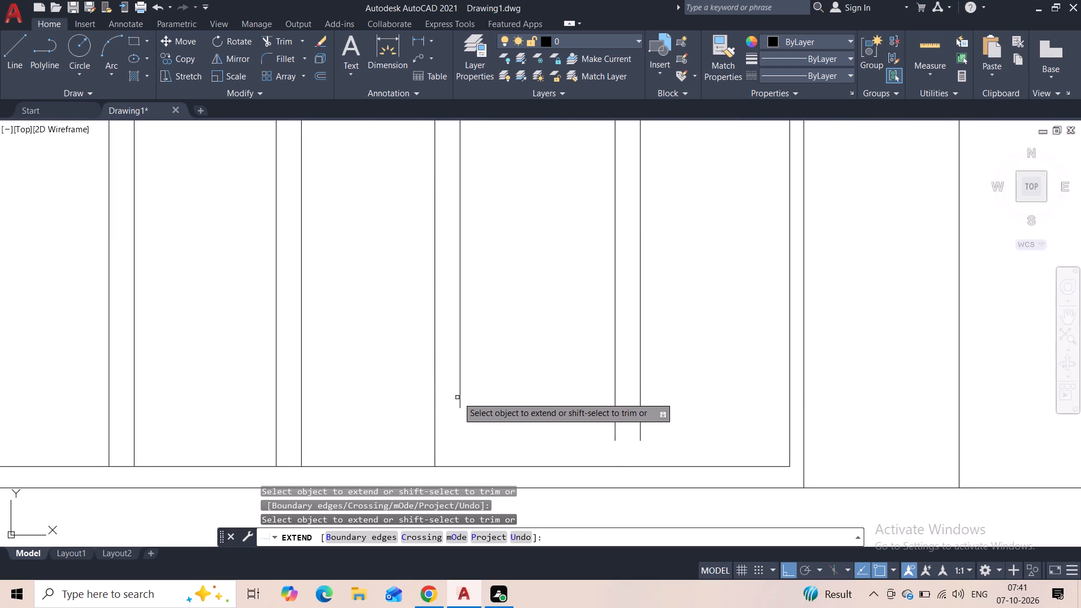
pyautogui.click(461, 398)
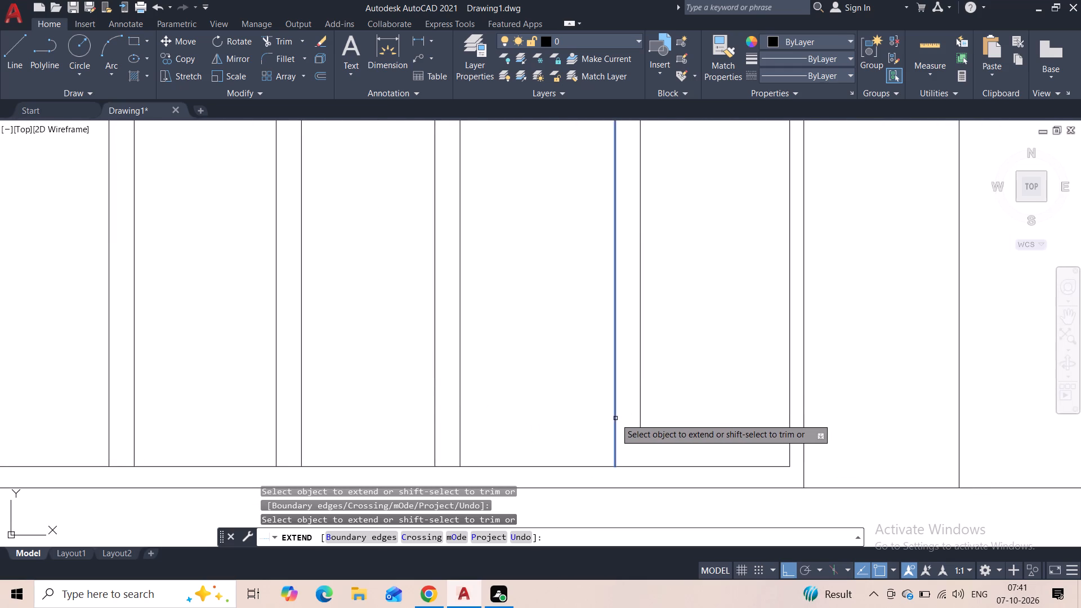
pyautogui.click(615, 418)
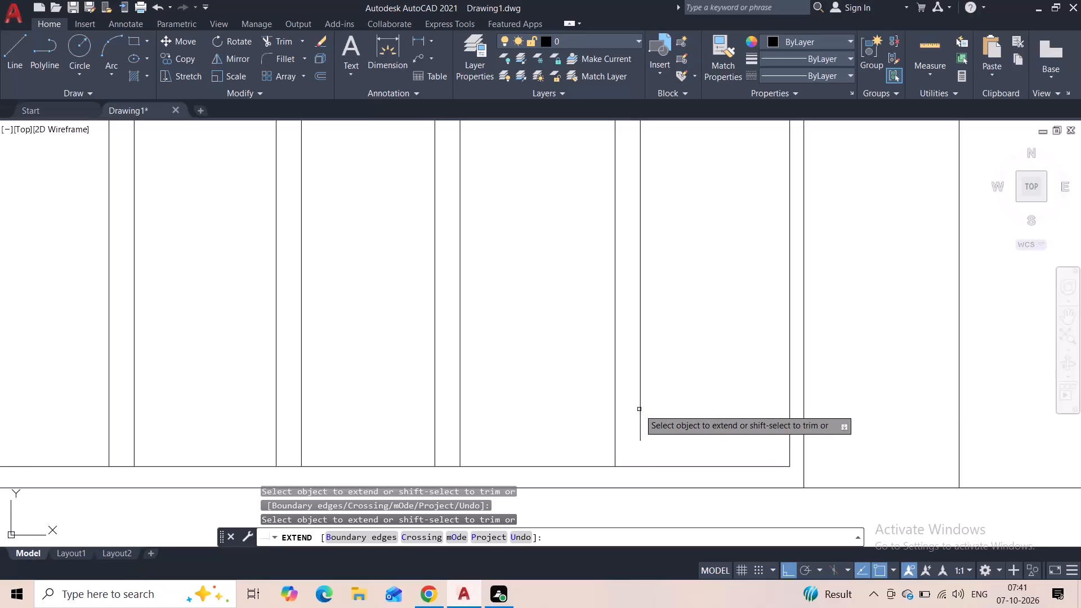
pyautogui.click(640, 410)
pyautogui.scroll(-6, 659, 374)
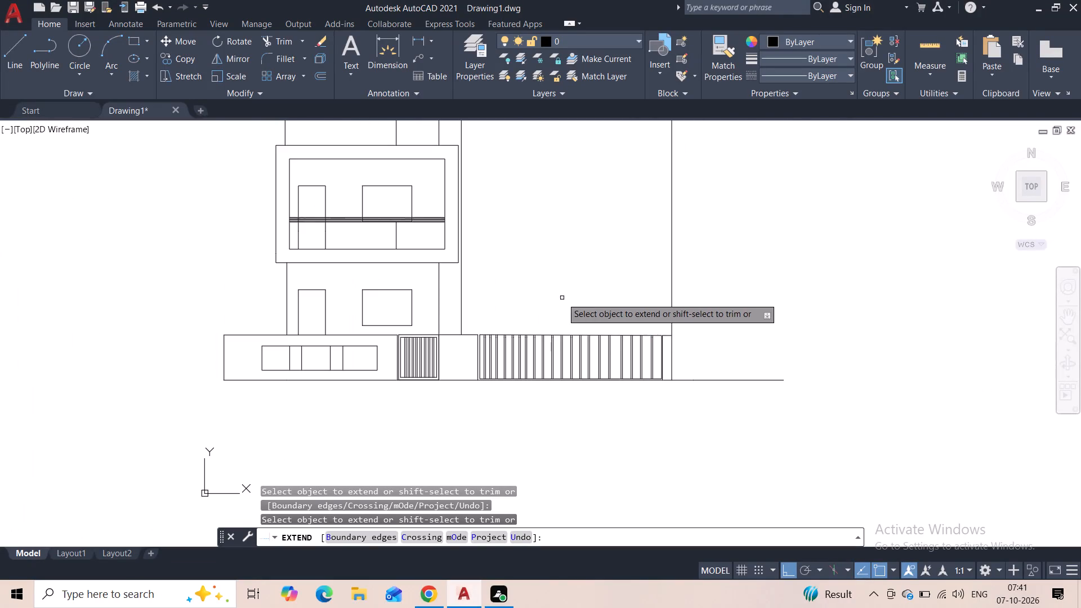
pyautogui.press('Escape')
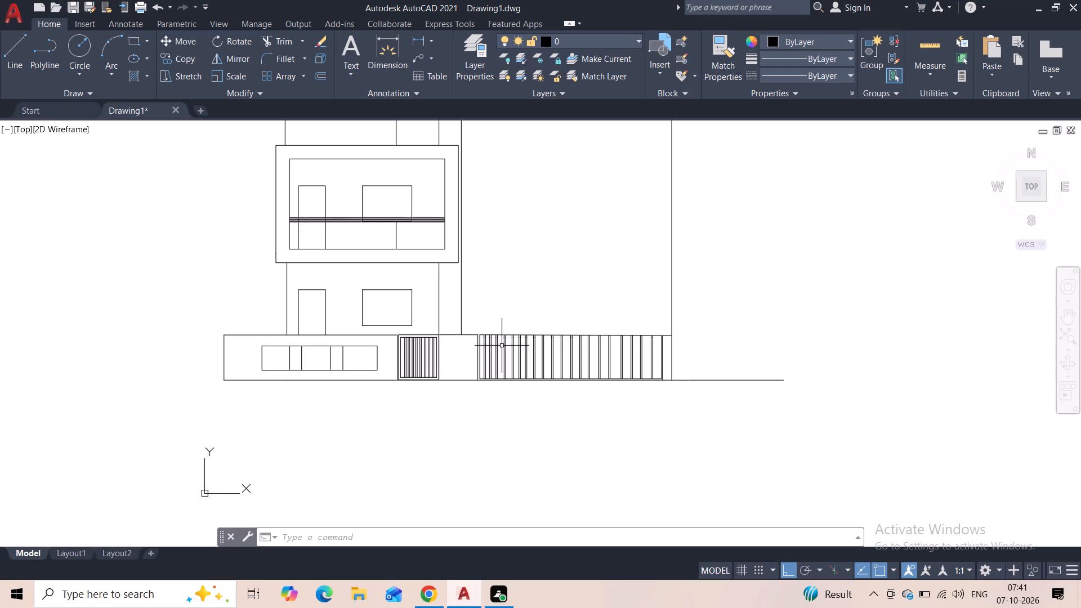
# Measure the vertical gap between the small gate's outer and inner top frame edges with a linear dimension.
pyautogui.moveTo(513, 225); pyautogui.dragTo(513, 257, button='middle')
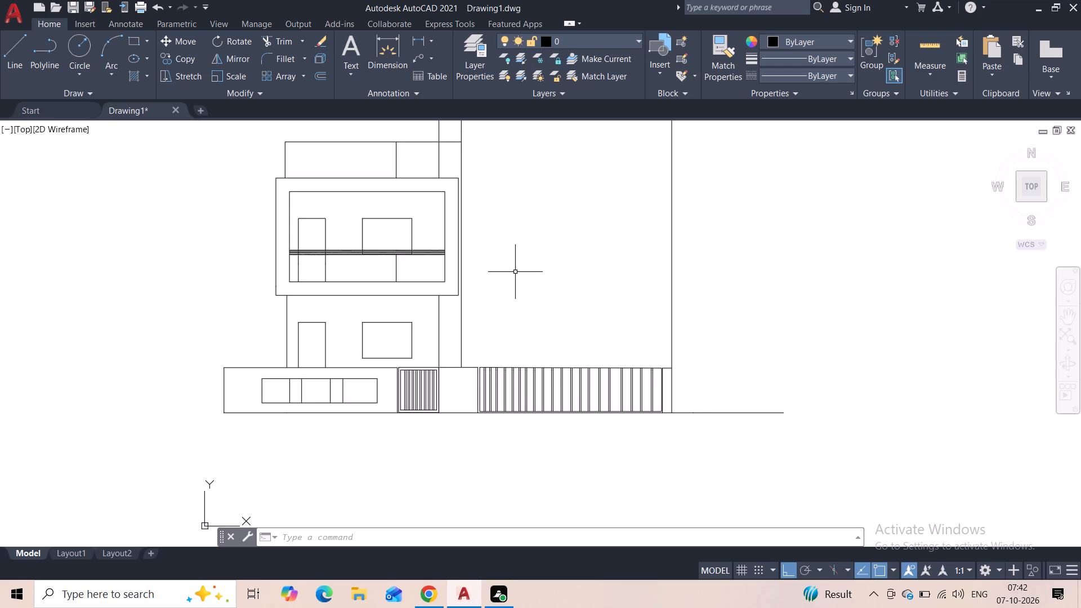
pyautogui.moveTo(537, 352); pyautogui.dragTo(528, 308, button='middle')
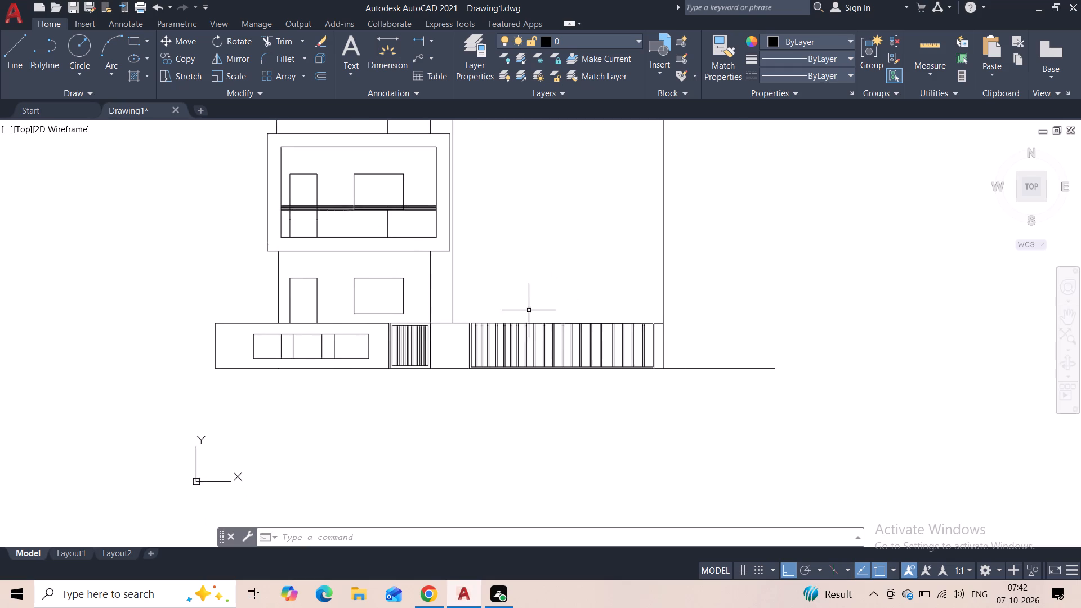
pyautogui.scroll(2, 533, 333)
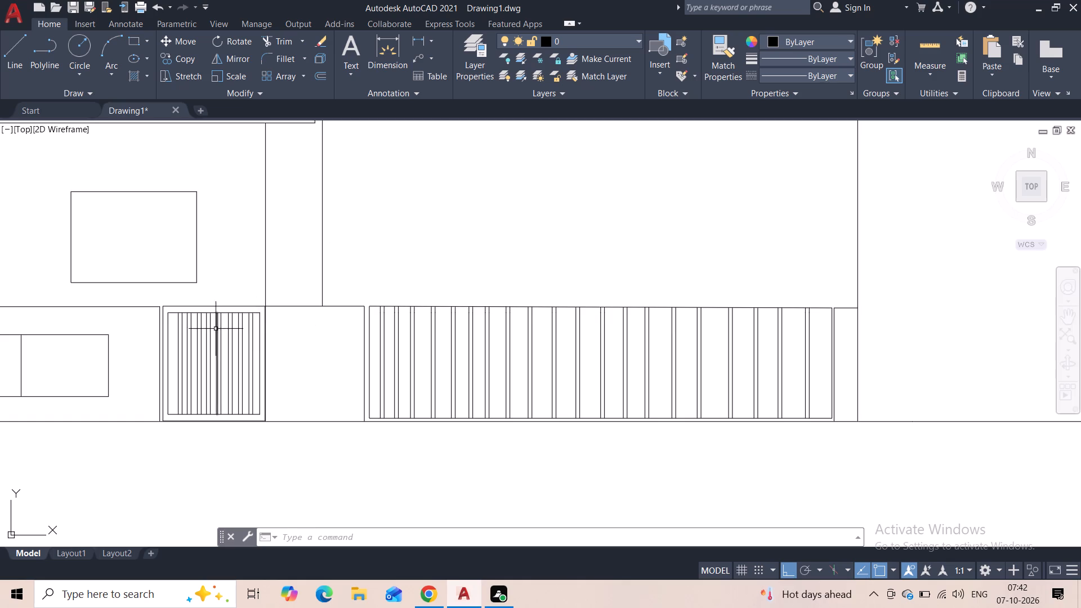
pyautogui.scroll(3, 215, 327)
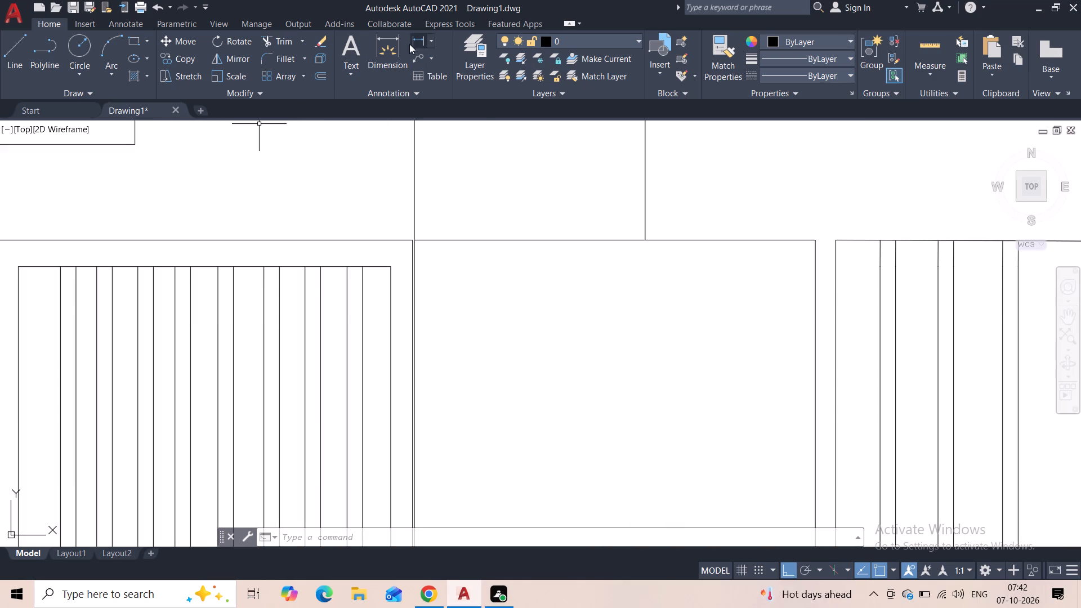
pyautogui.click(417, 37)
pyautogui.click(338, 242)
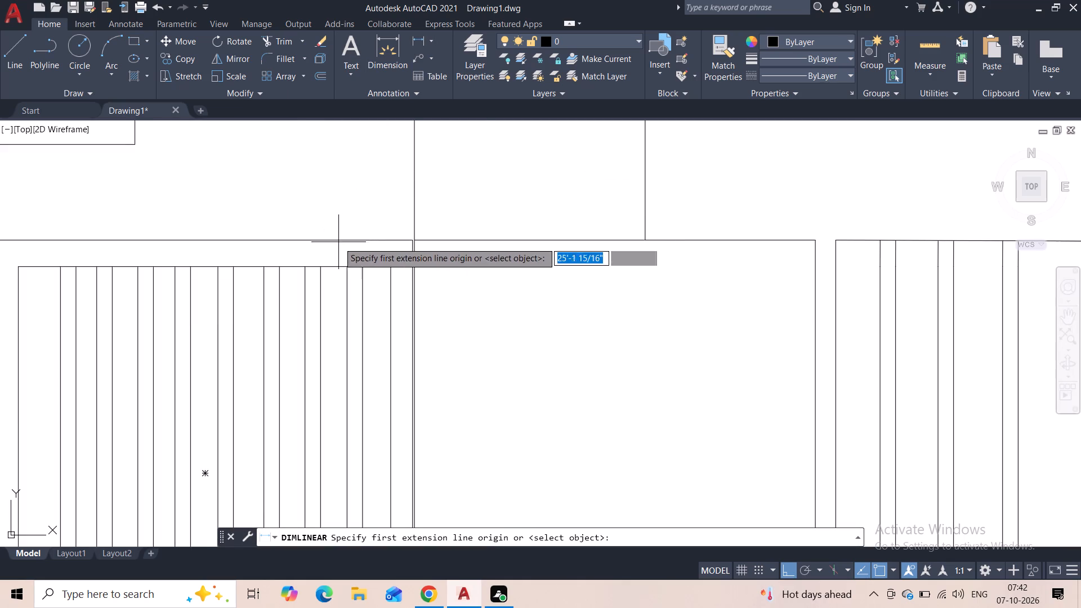
pyautogui.click(333, 267)
pyautogui.scroll(3, 343, 258)
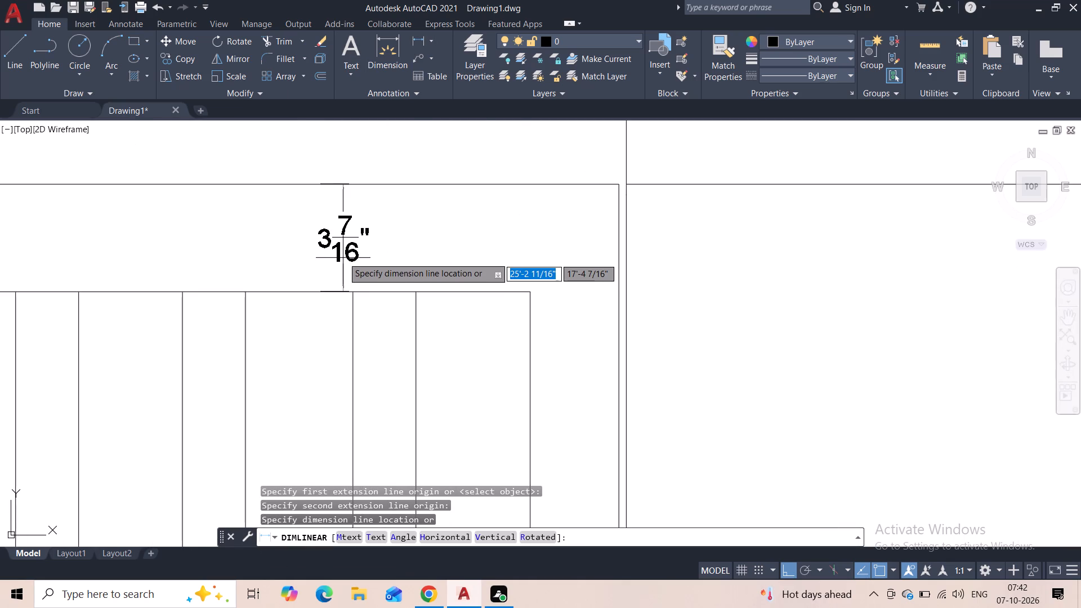
pyautogui.press('Escape')
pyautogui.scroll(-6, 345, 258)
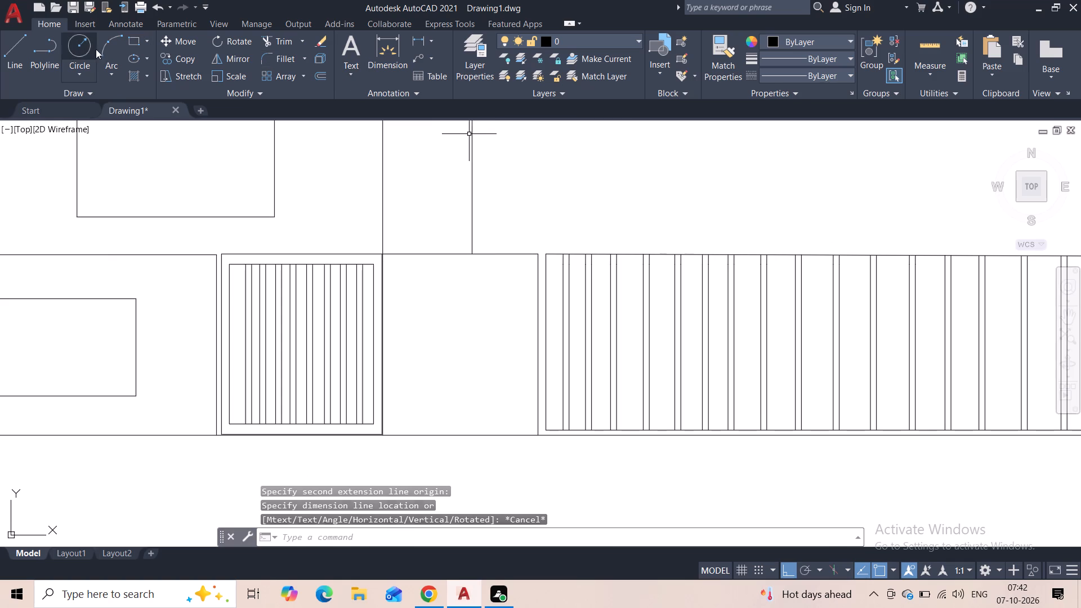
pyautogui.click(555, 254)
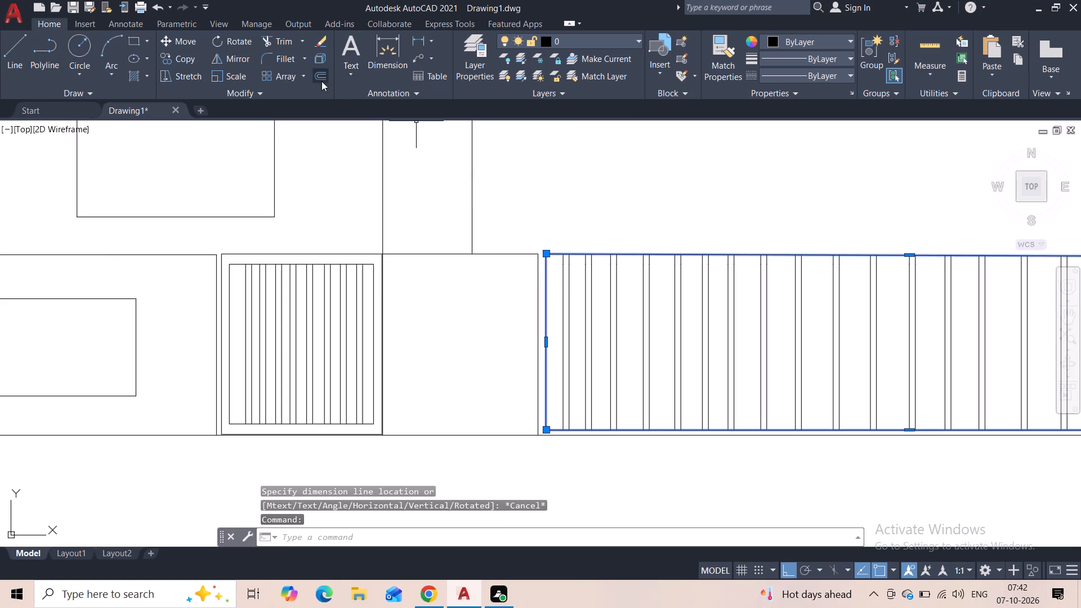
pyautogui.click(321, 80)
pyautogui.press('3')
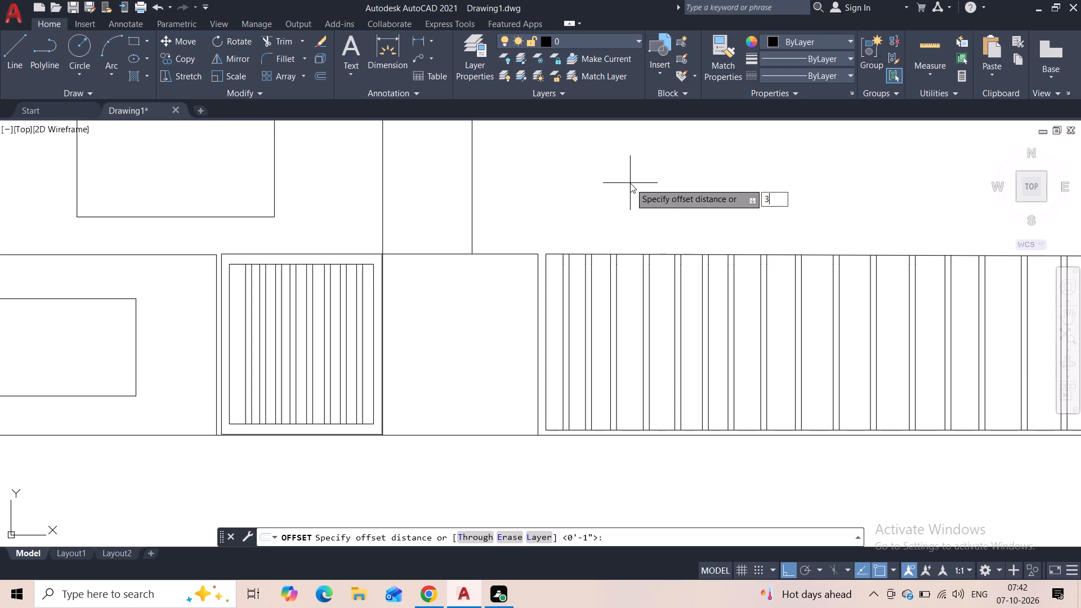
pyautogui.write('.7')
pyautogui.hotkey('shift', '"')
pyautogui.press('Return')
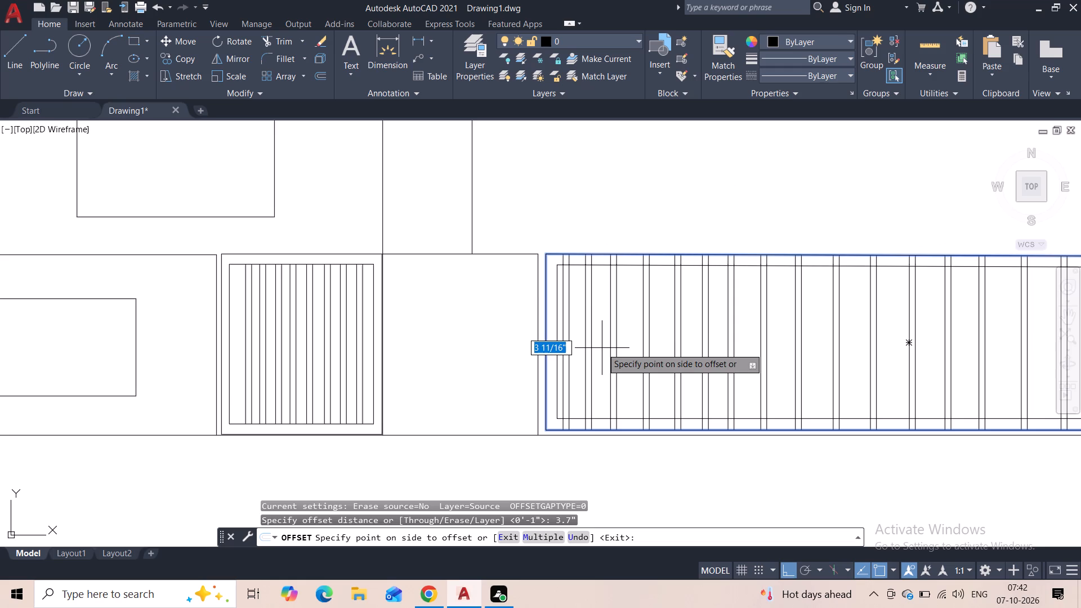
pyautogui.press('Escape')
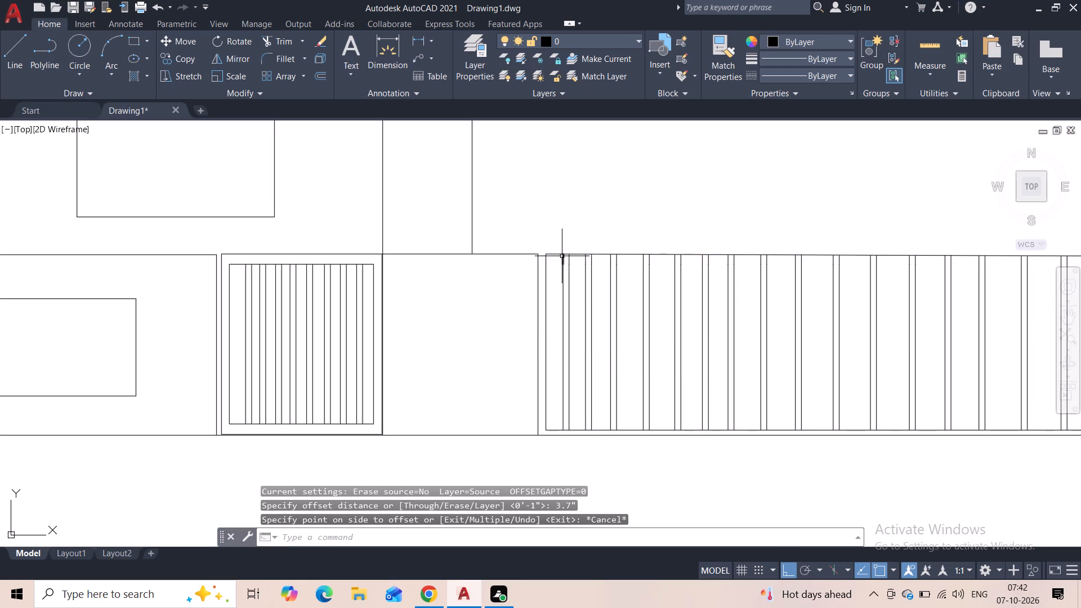
# Offset the long gate's outline 3" inward to form its inner frame.
pyautogui.click(557, 255)
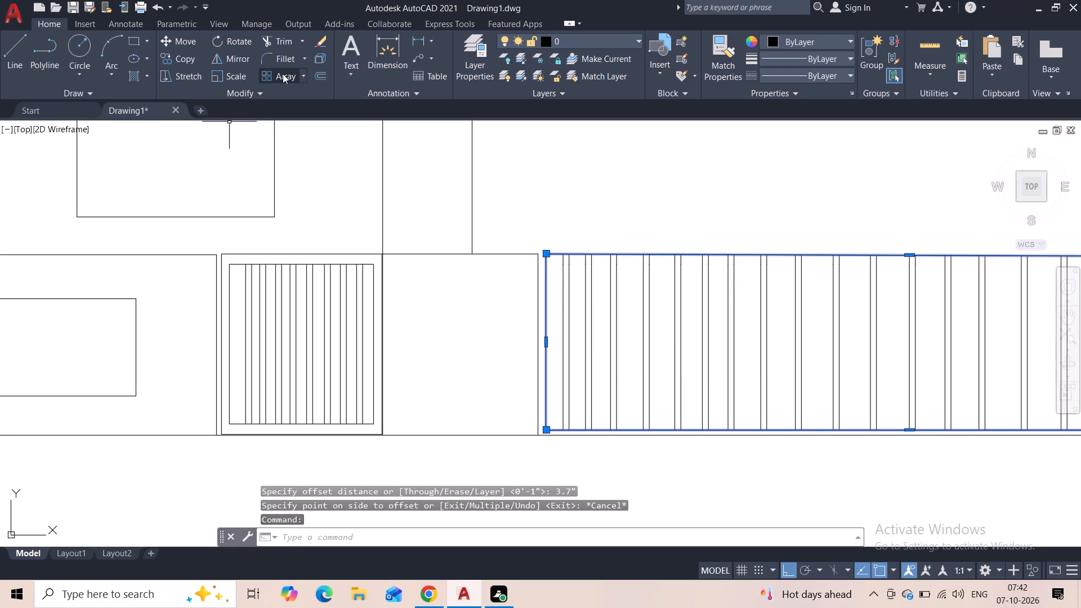
pyautogui.click(315, 81)
pyautogui.press('3')
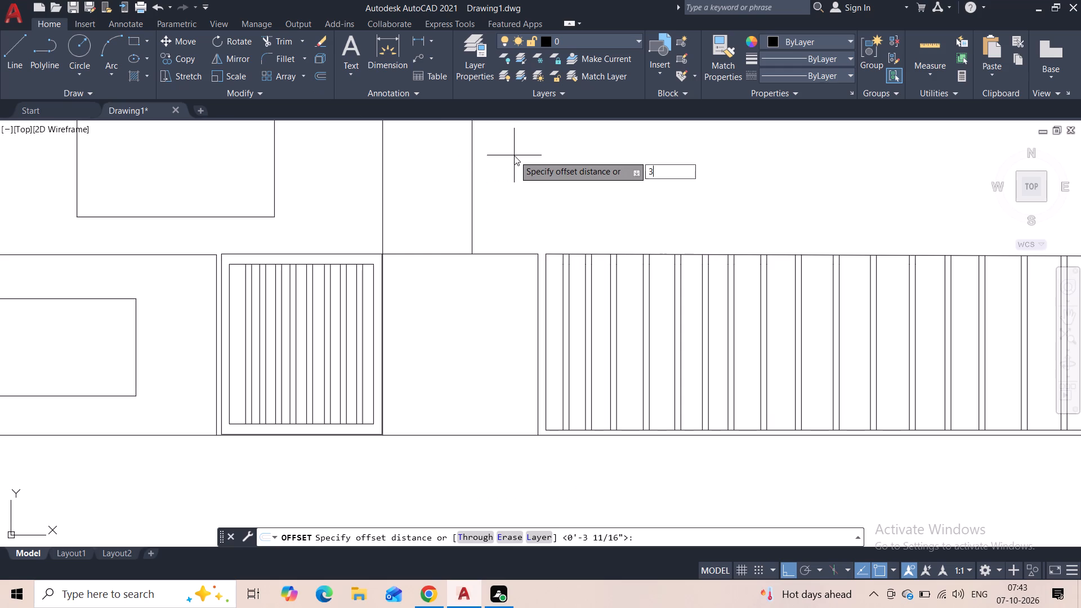
pyautogui.hotkey('shift', '"')
pyautogui.press('Return')
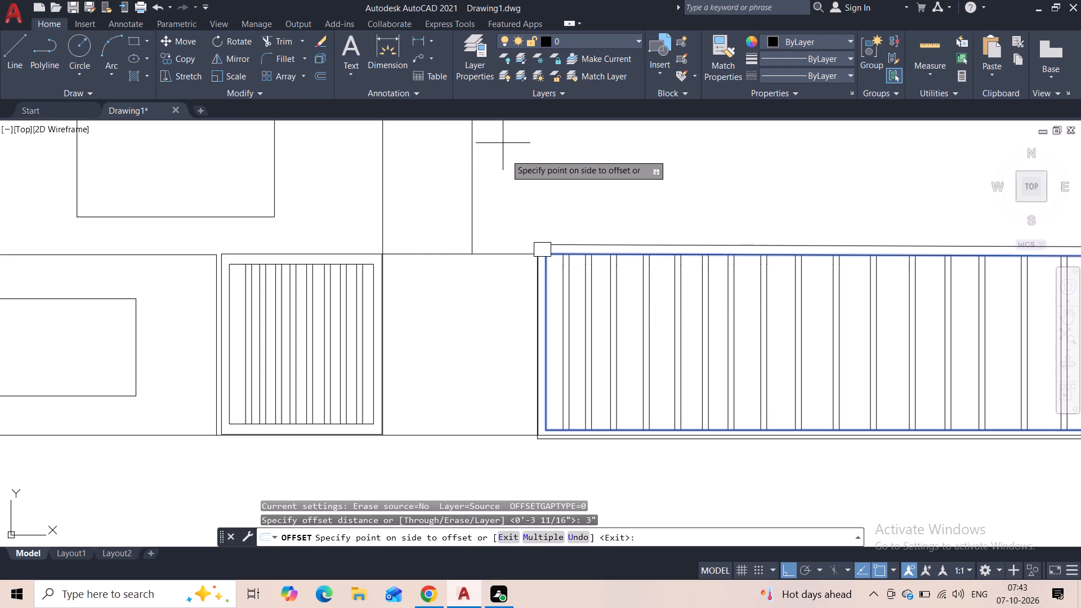
pyautogui.click(620, 290)
pyautogui.press('Escape')
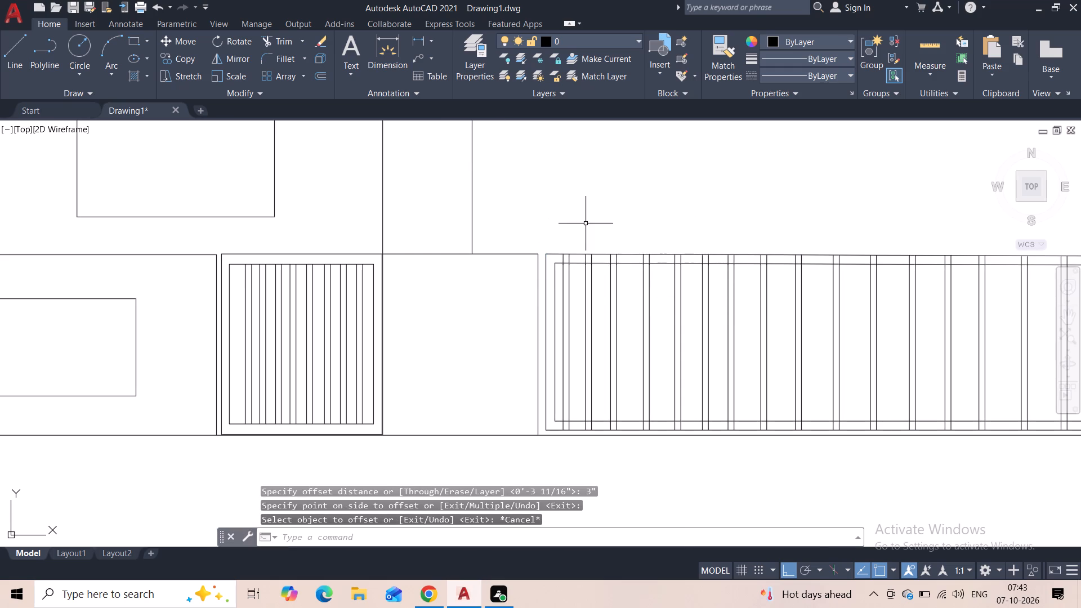
# Trim the tops of the long gate's first ten bar pairs from the left back to the inner frame's top edge.
pyautogui.scroll(1, 589, 237)
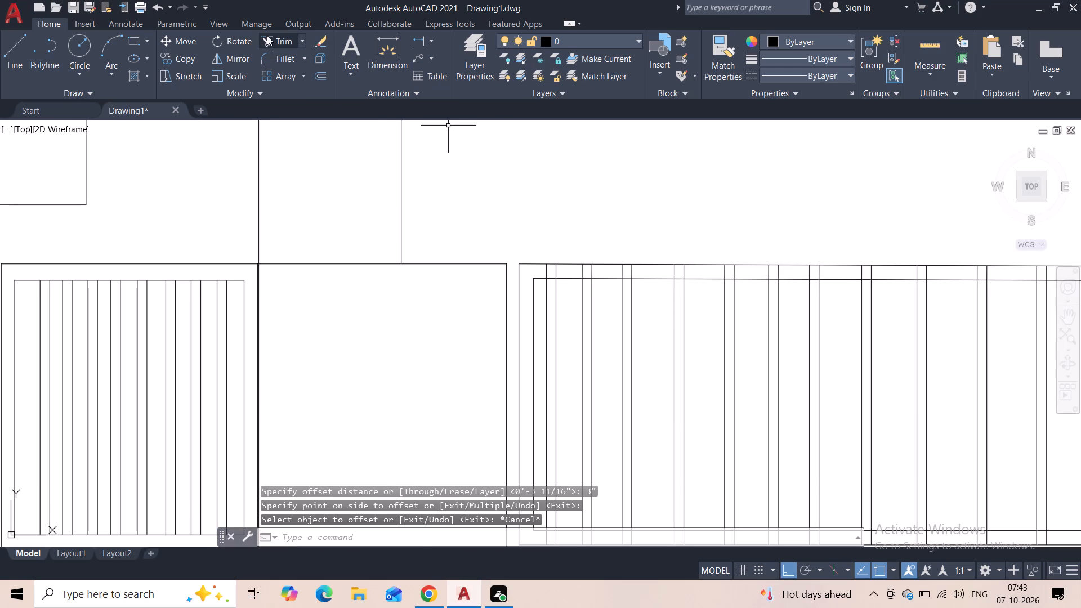
pyautogui.click(267, 35)
pyautogui.moveTo(544, 274); pyautogui.dragTo(549, 276)
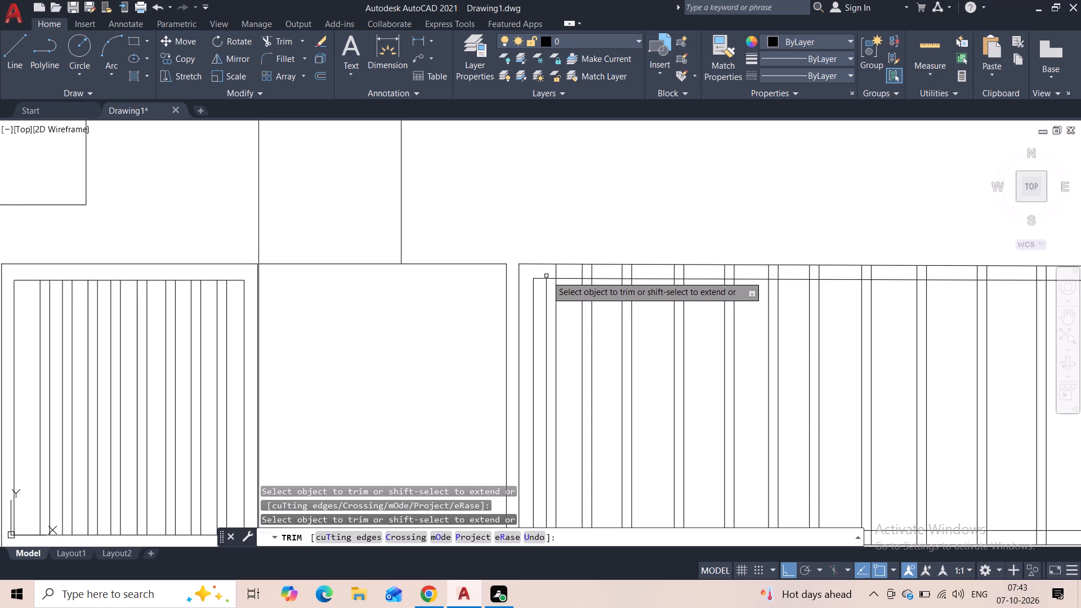
pyautogui.moveTo(549, 276); pyautogui.dragTo(595, 271)
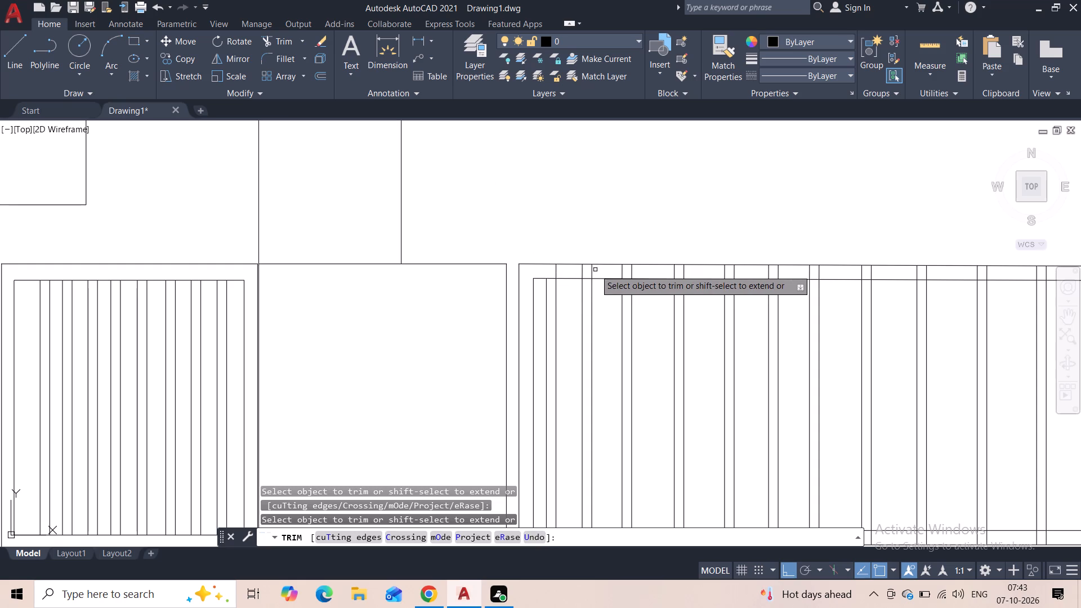
pyautogui.moveTo(546, 271); pyautogui.dragTo(674, 273)
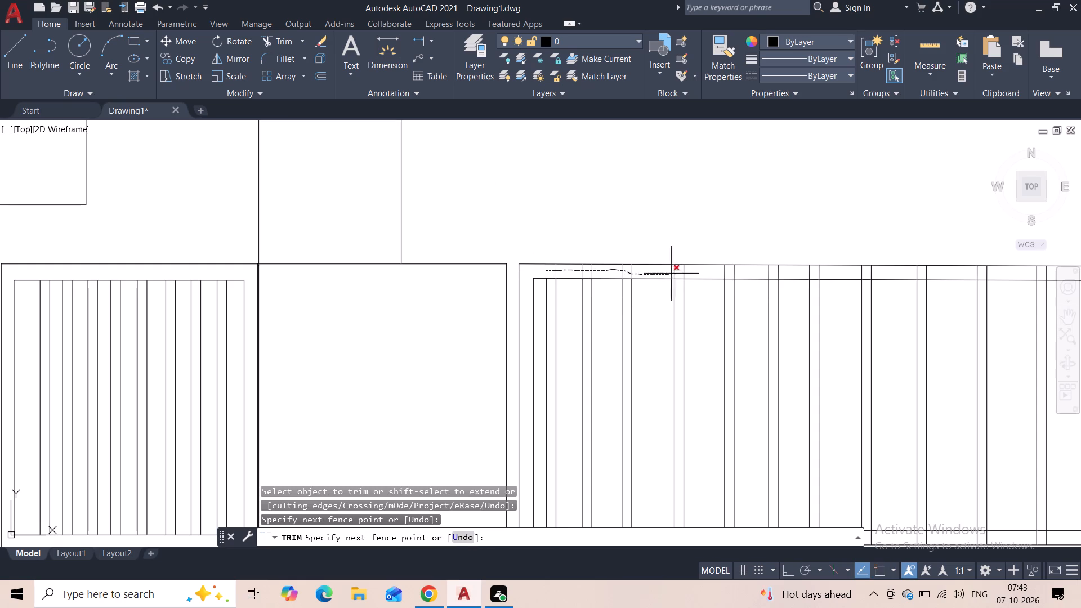
pyautogui.moveTo(674, 273); pyautogui.dragTo(845, 274)
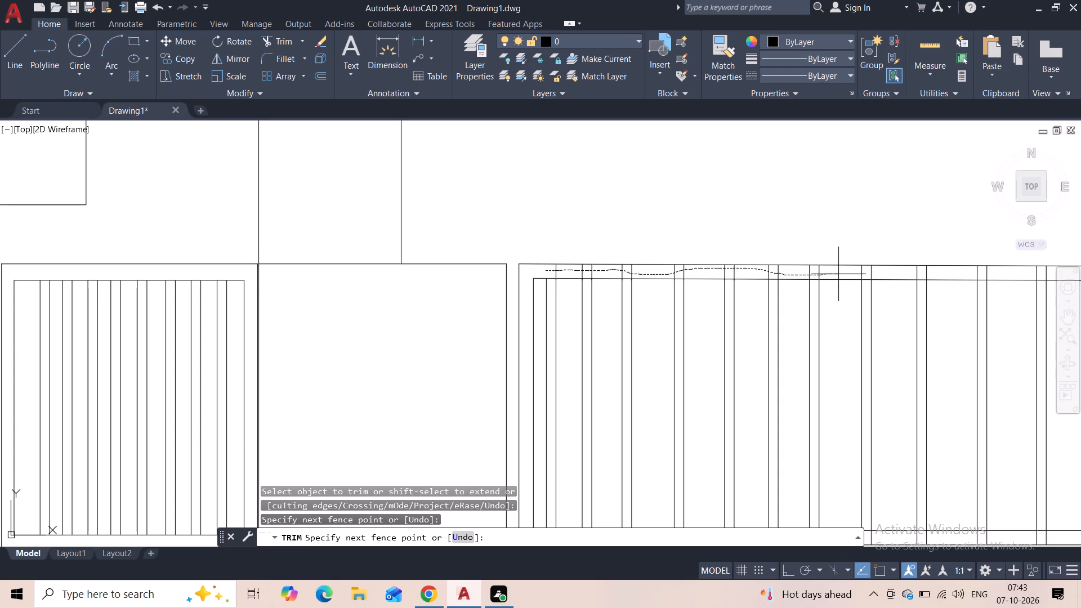
pyautogui.moveTo(845, 274); pyautogui.dragTo(997, 273)
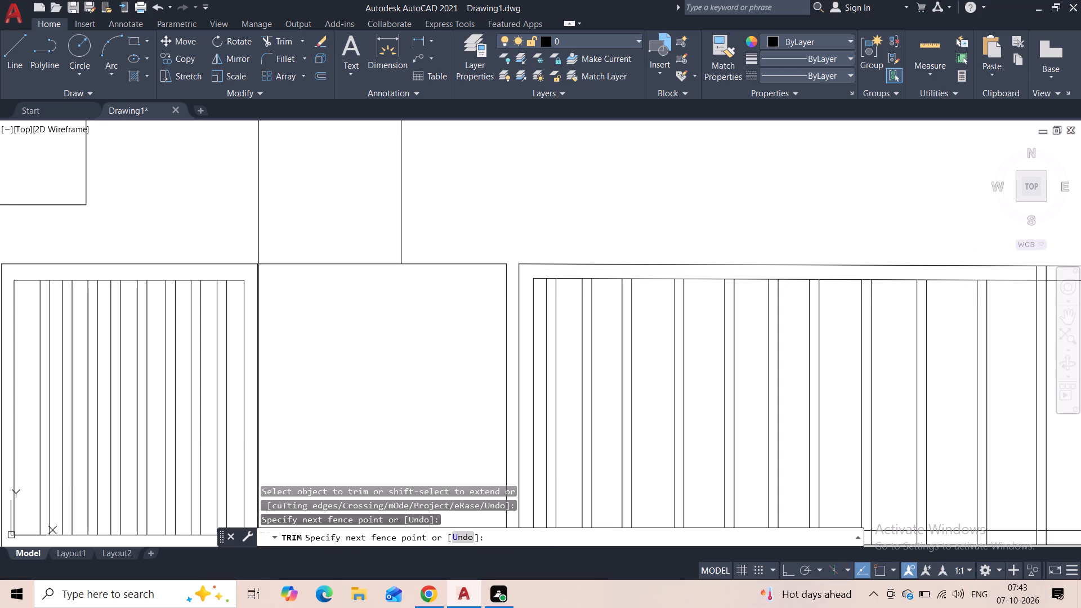
# Trim the tops of the eleventh to twentieth bar pairs back to the long gate's inner frame top edge.
pyautogui.moveTo(998, 274); pyautogui.dragTo(439, 274, button='middle')
pyautogui.moveTo(470, 272); pyautogui.dragTo(567, 272)
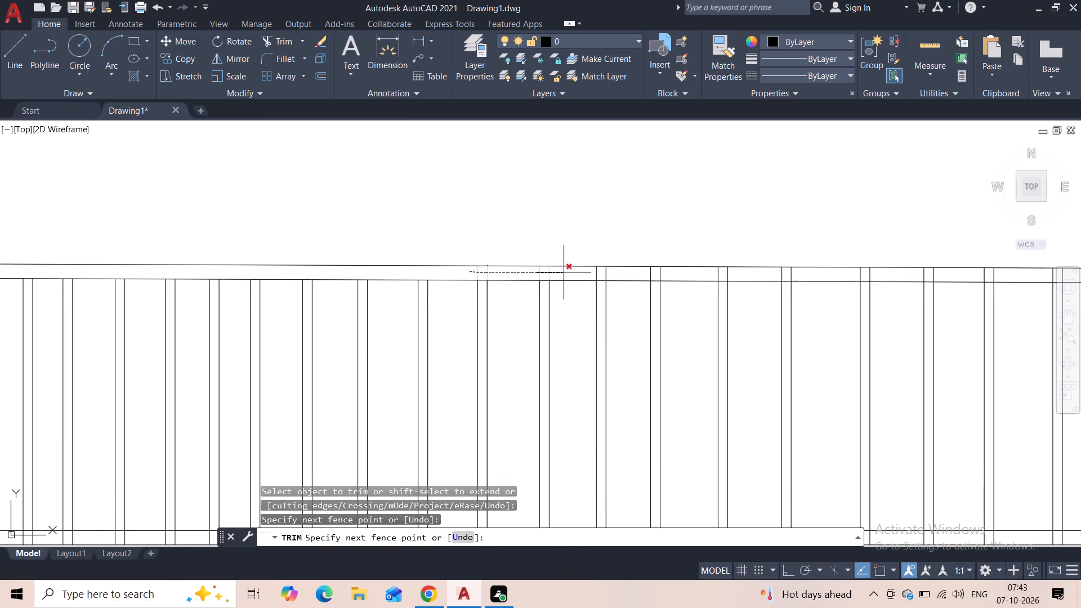
pyautogui.moveTo(567, 272); pyautogui.dragTo(794, 276)
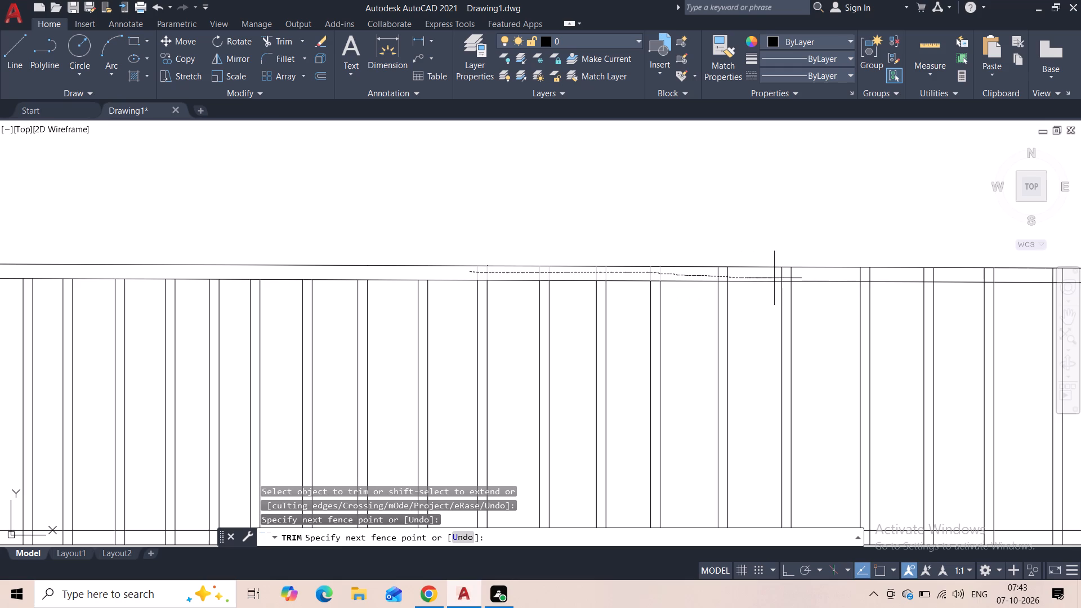
pyautogui.moveTo(794, 276); pyautogui.dragTo(967, 276)
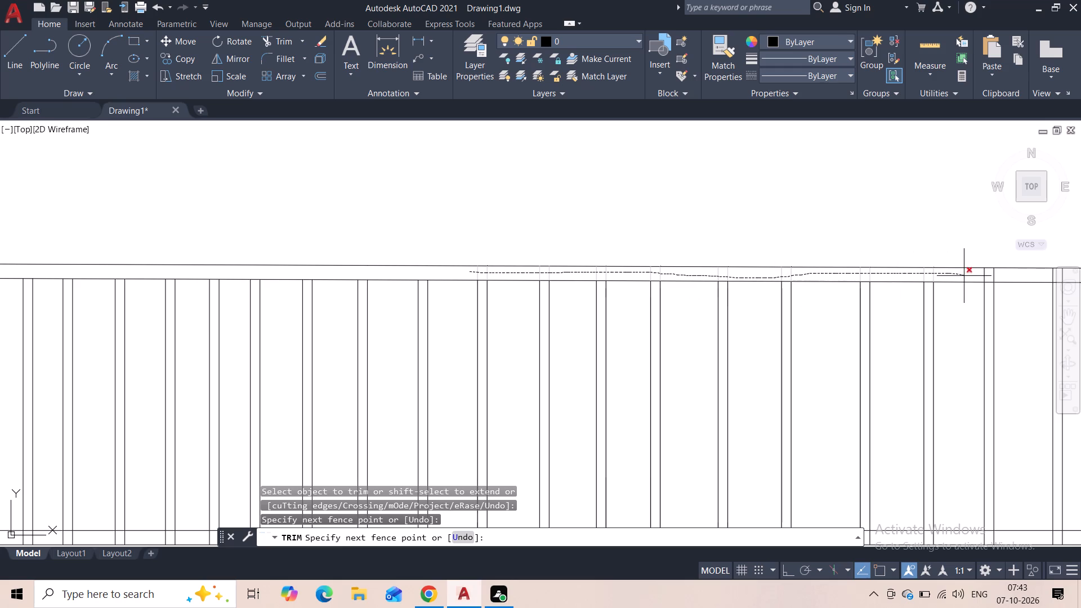
pyautogui.moveTo(967, 276); pyautogui.dragTo(1003, 274)
pyautogui.moveTo(1004, 276); pyautogui.dragTo(474, 287, button='middle')
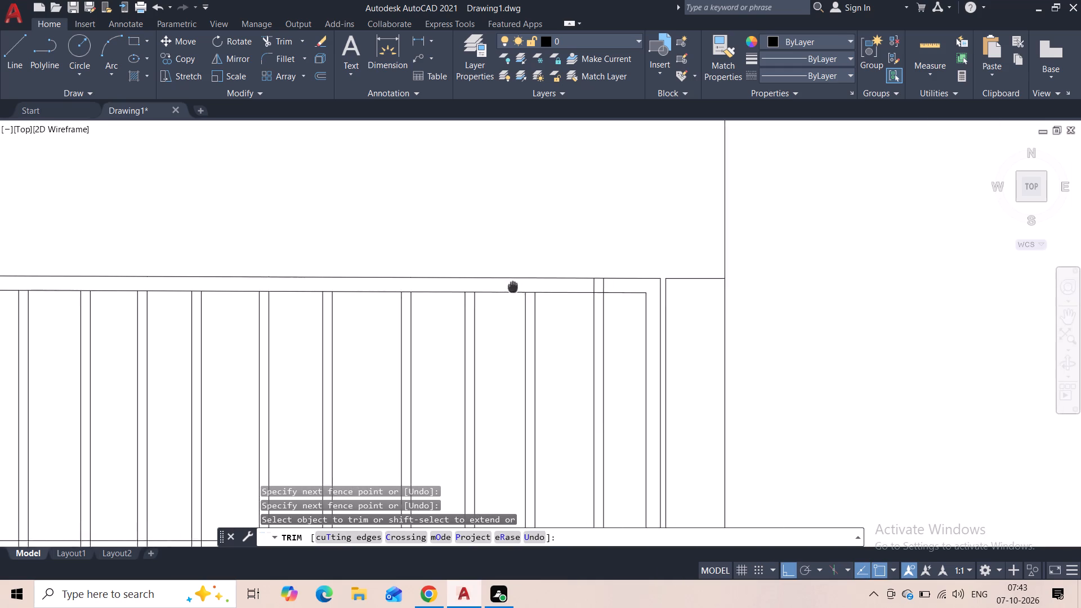
pyautogui.moveTo(474, 287); pyautogui.dragTo(376, 282, button='middle')
pyautogui.moveTo(414, 283); pyautogui.dragTo(439, 284)
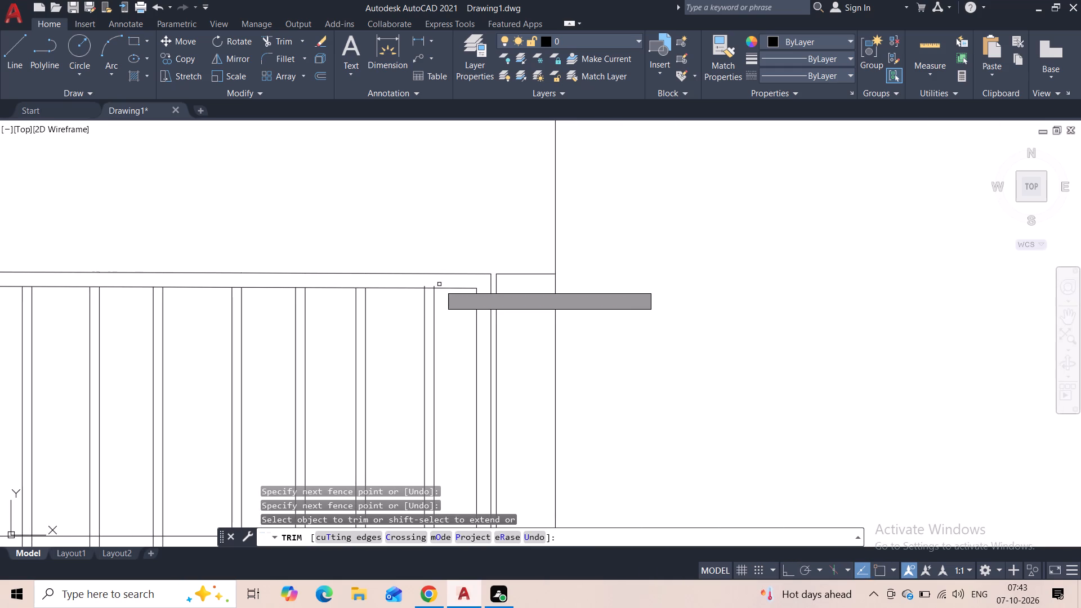
pyautogui.scroll(4, 430, 292)
pyautogui.moveTo(371, 256); pyautogui.dragTo(451, 253)
pyautogui.scroll(-5, 449, 257)
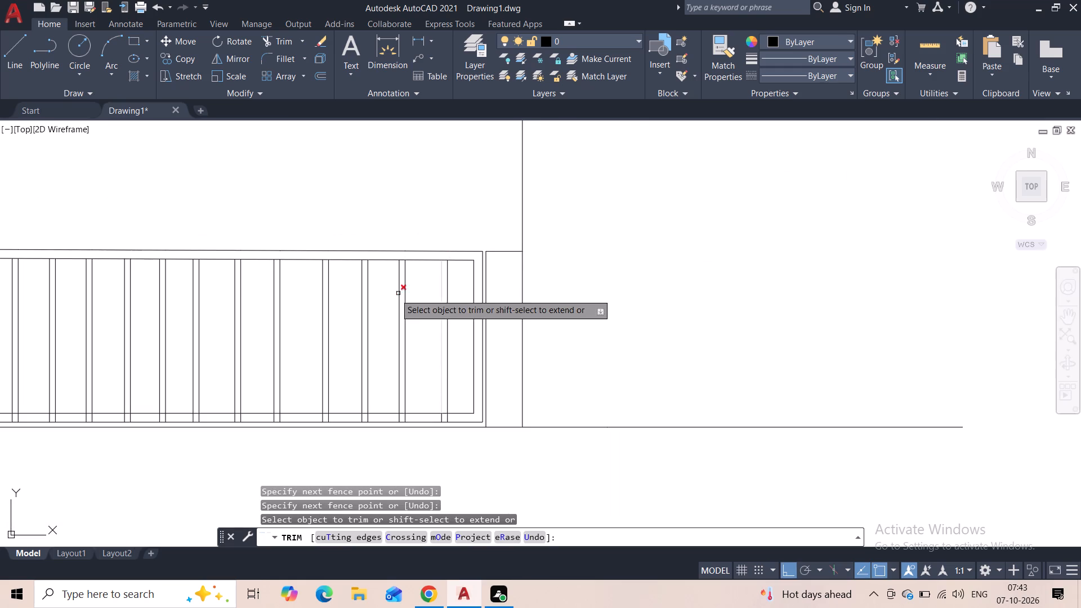
# Trim the bottoms of the long gate's first fifteen bar pairs from the left back to the inner frame's bottom edge.
pyautogui.moveTo(11, 451); pyautogui.dragTo(437, 287, button='middle')
pyautogui.scroll(-1, 427, 291)
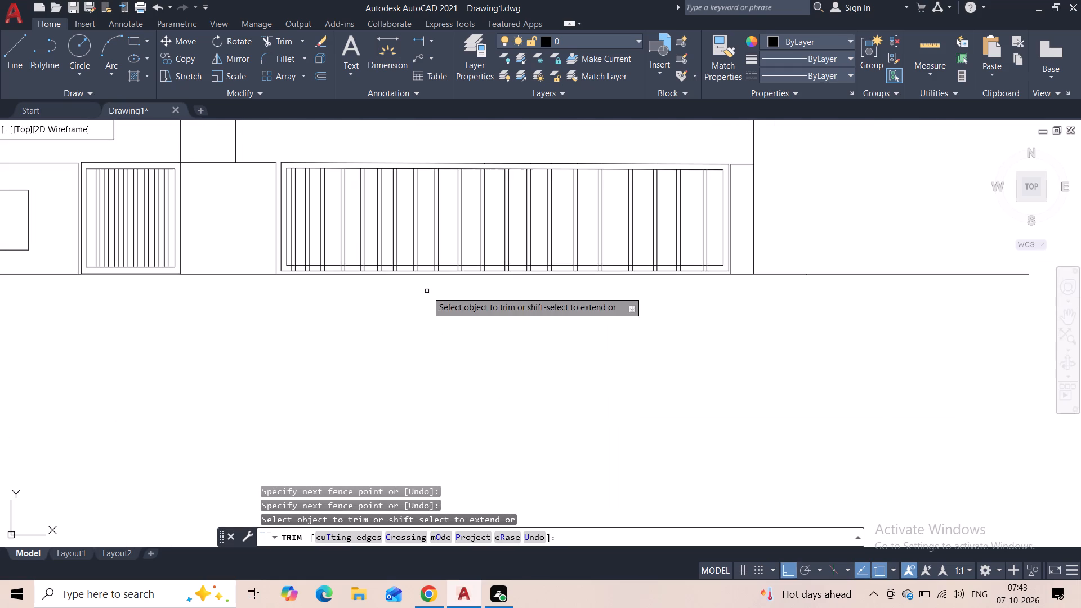
pyautogui.scroll(3, 296, 275)
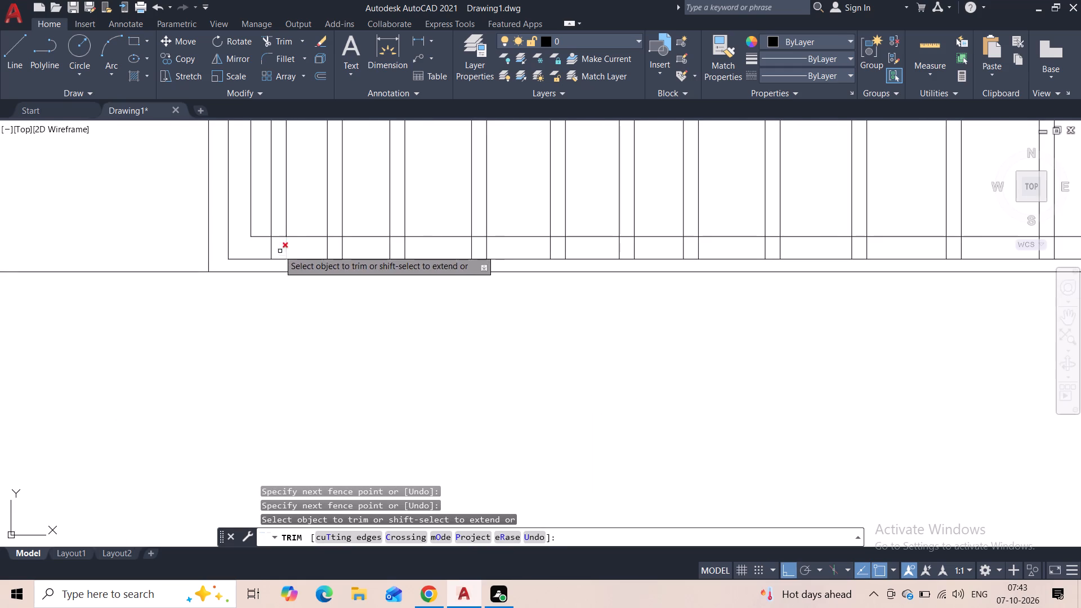
pyautogui.moveTo(268, 249); pyautogui.dragTo(419, 247)
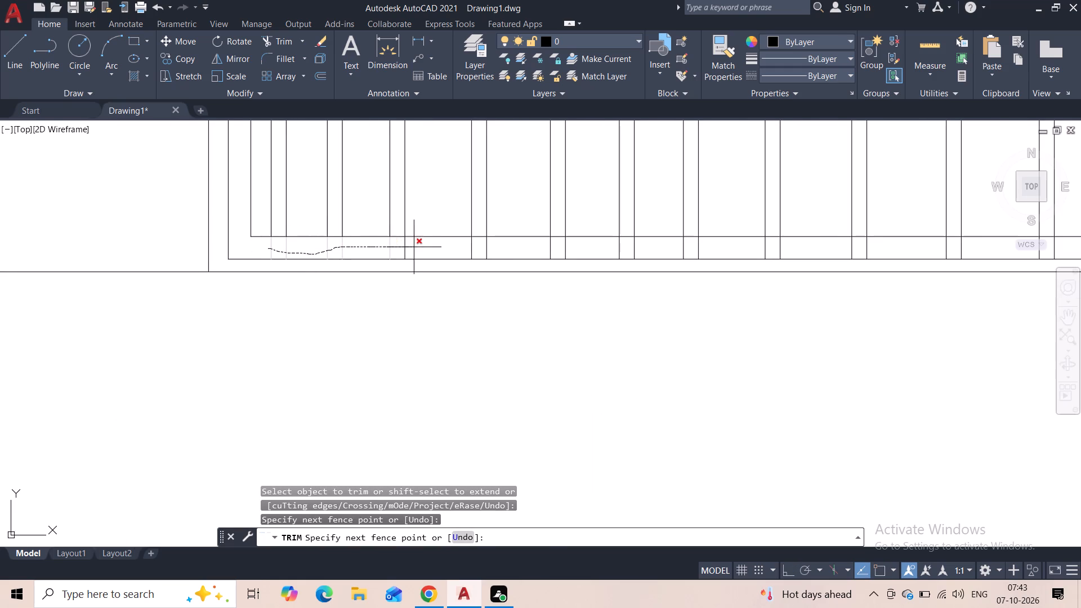
pyautogui.moveTo(419, 247); pyautogui.dragTo(690, 247)
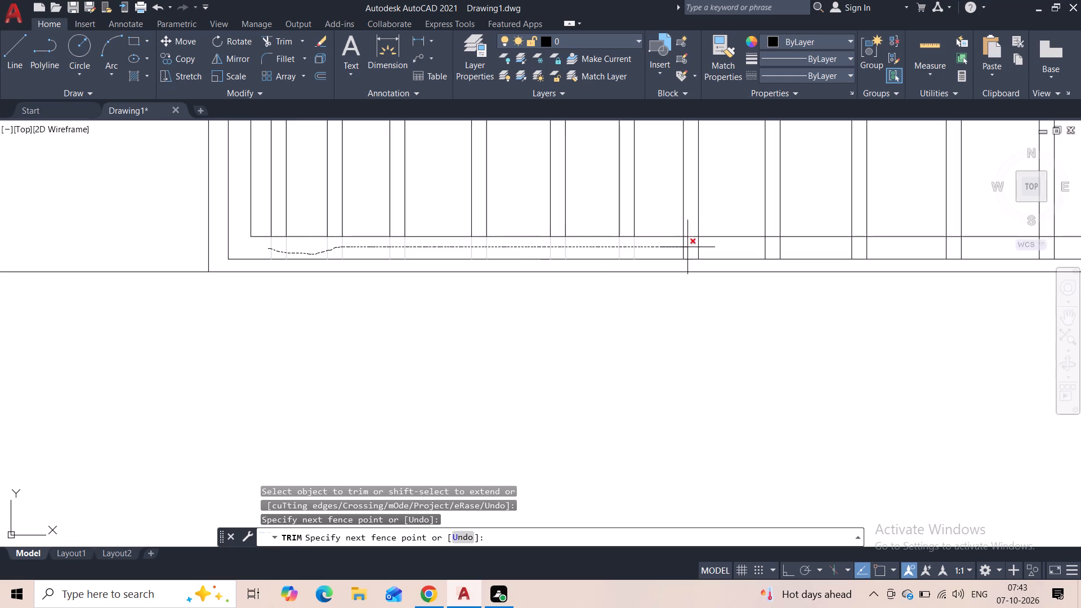
pyautogui.moveTo(690, 247); pyautogui.dragTo(749, 245)
pyautogui.moveTo(749, 249); pyautogui.dragTo(321, 262, button='middle')
pyautogui.moveTo(325, 262); pyautogui.dragTo(550, 260)
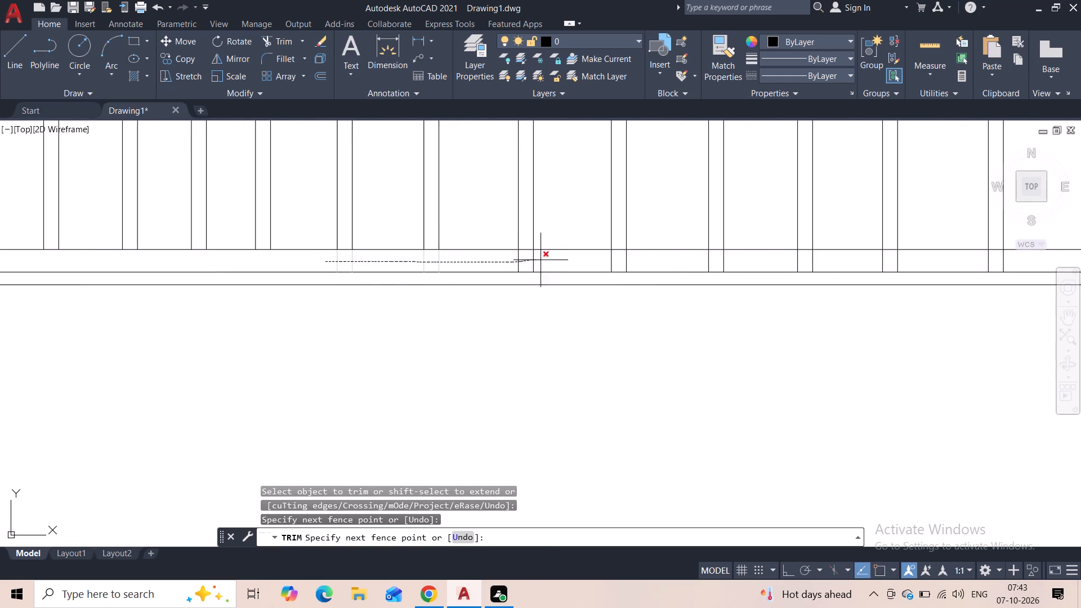
pyautogui.moveTo(550, 260); pyautogui.dragTo(957, 260)
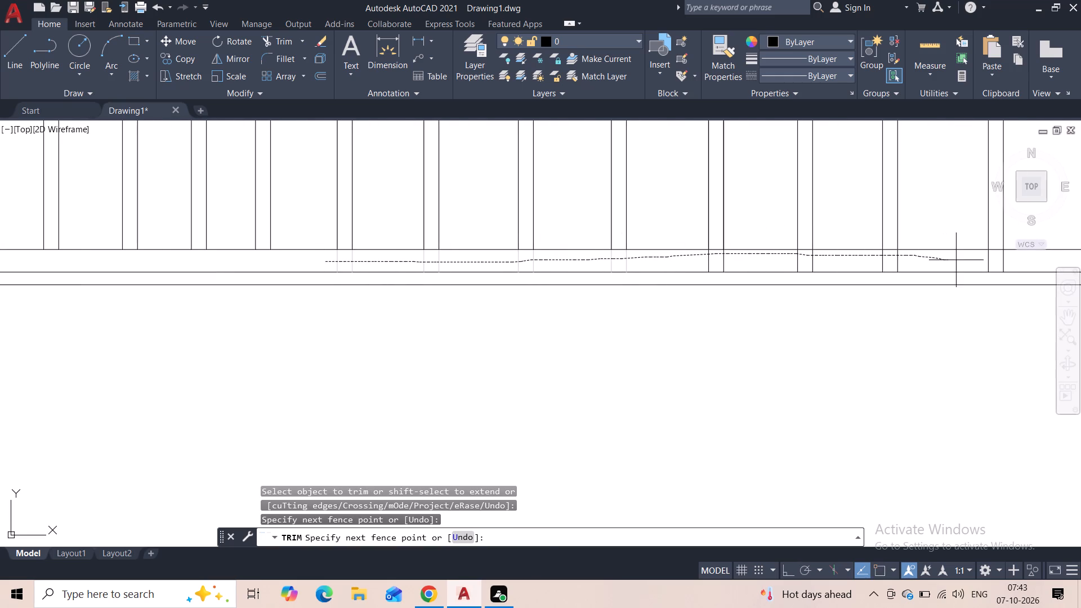
pyautogui.moveTo(957, 260); pyautogui.dragTo(1021, 262)
# Trim the bottoms of the long gate's last five bar pairs back to the inner frame's bottom edge.
pyautogui.moveTo(1017, 259); pyautogui.dragTo(667, 278, button='middle')
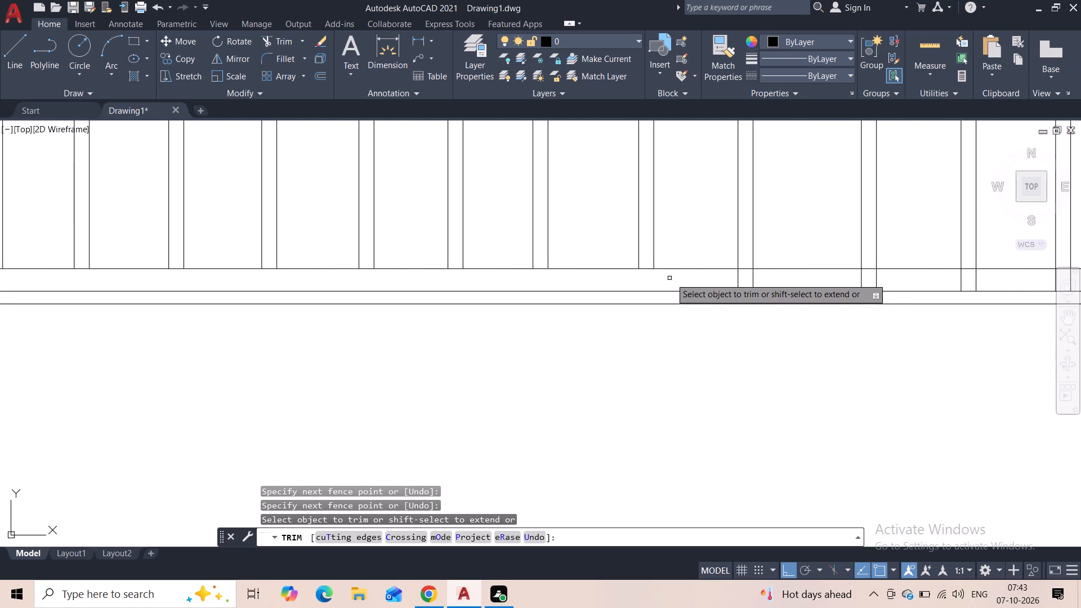
pyautogui.moveTo(723, 278); pyautogui.dragTo(988, 282)
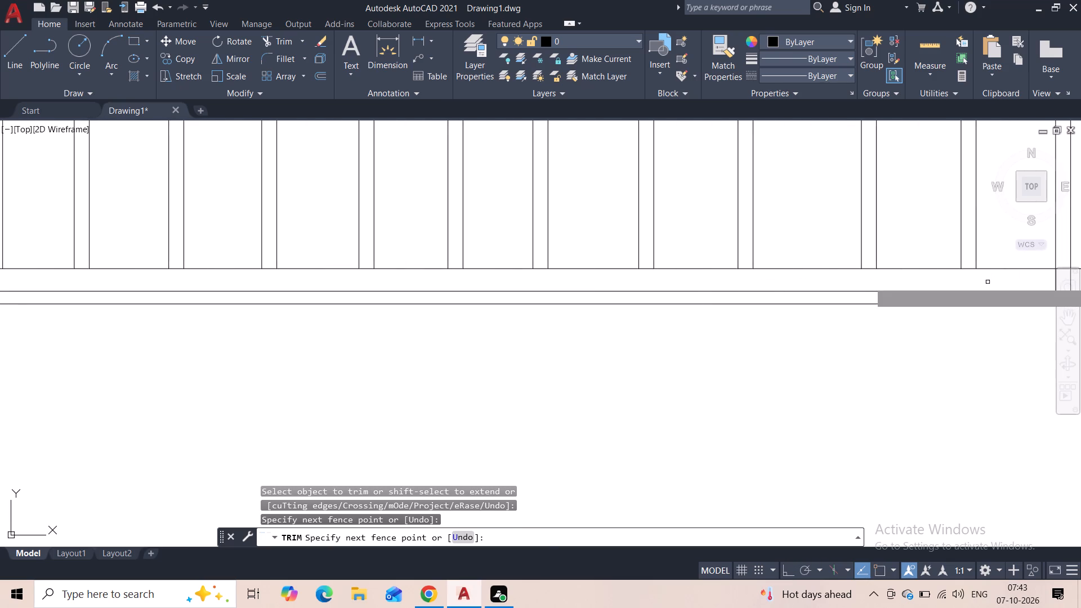
pyautogui.moveTo(988, 281); pyautogui.dragTo(535, 304, button='middle')
pyautogui.moveTo(583, 297); pyautogui.dragTo(591, 299)
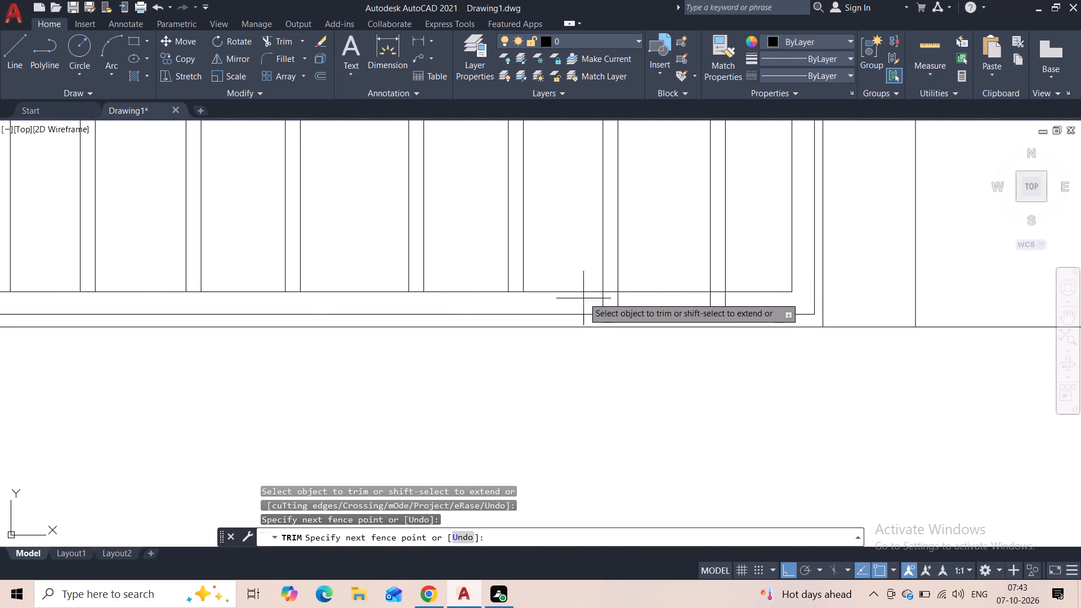
pyautogui.moveTo(591, 299); pyautogui.dragTo(754, 299)
pyautogui.scroll(-5, 733, 253)
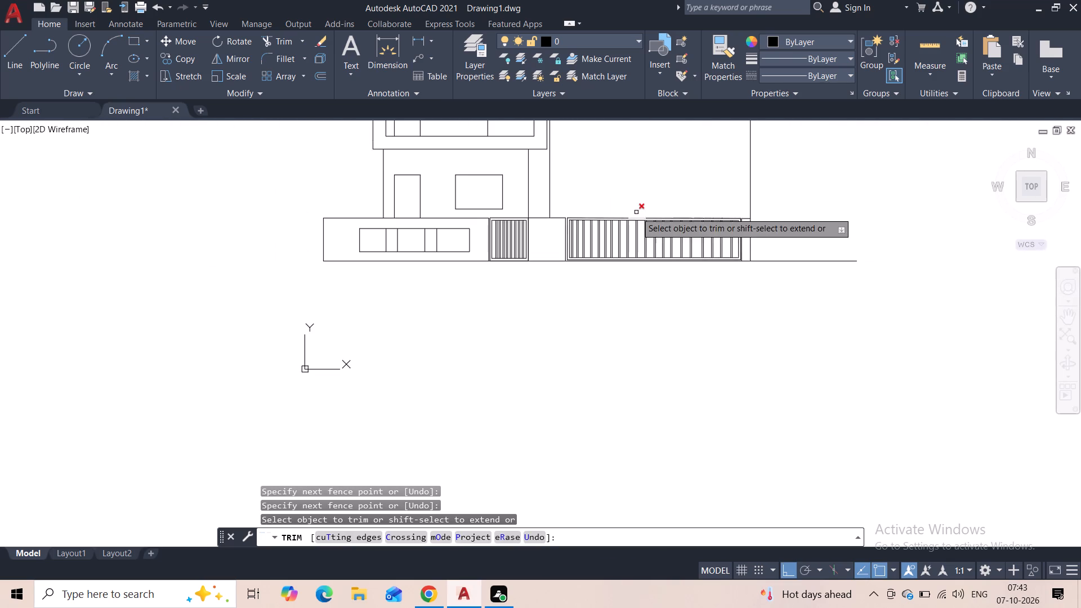
pyautogui.press('Escape')
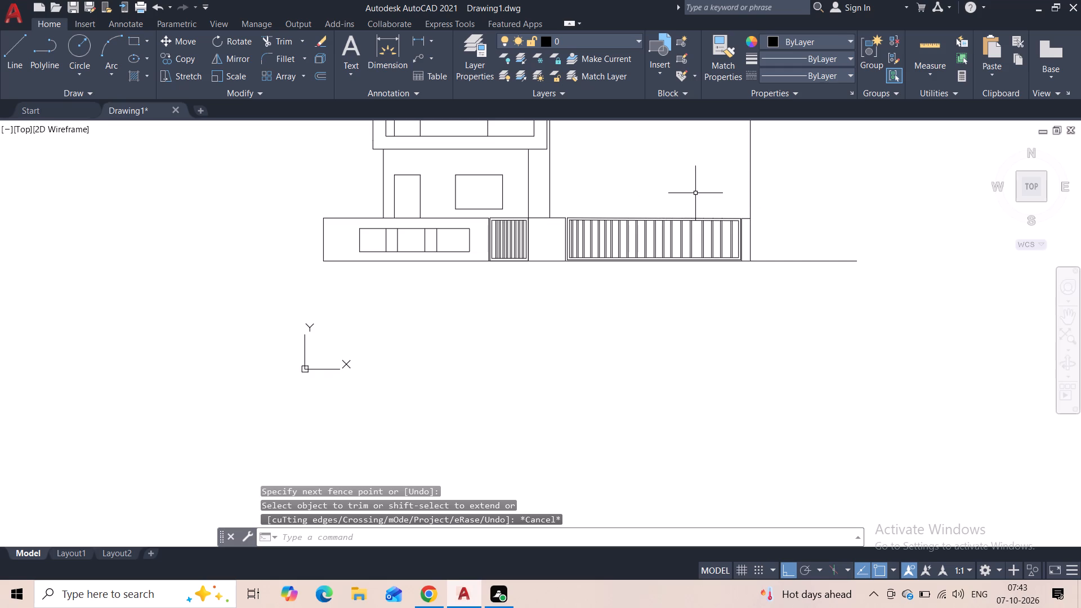
# Measure the horizontal gap between the tower's two left-hand vertical lines with a linear dimension.
pyautogui.scroll(2, 662, 221)
pyautogui.moveTo(659, 178); pyautogui.dragTo(648, 296, button='middle')
pyautogui.scroll(-2, 649, 293)
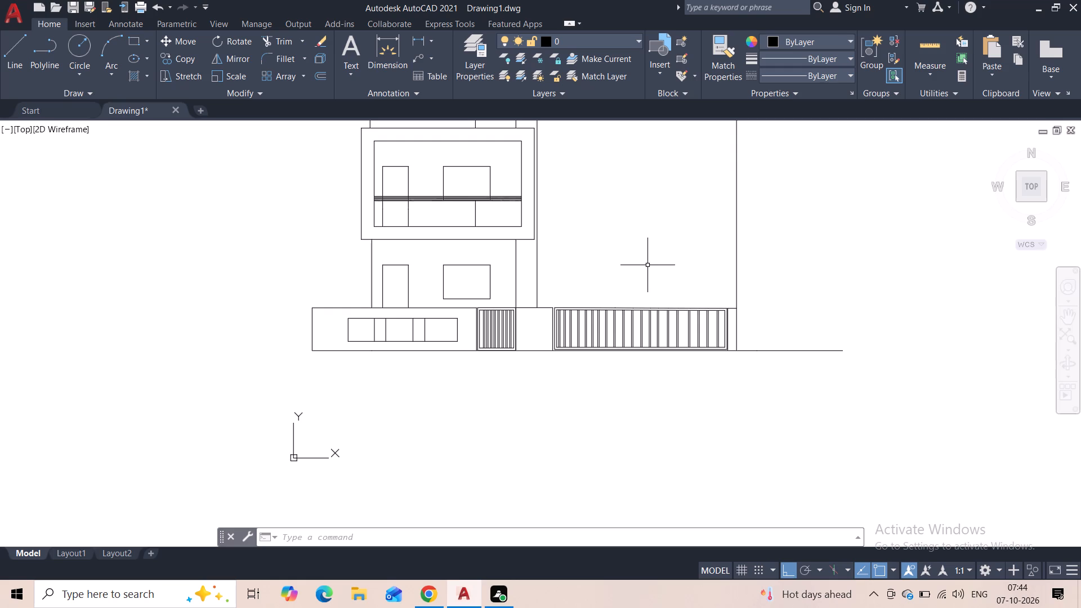
pyautogui.moveTo(611, 218); pyautogui.dragTo(596, 260, button='middle')
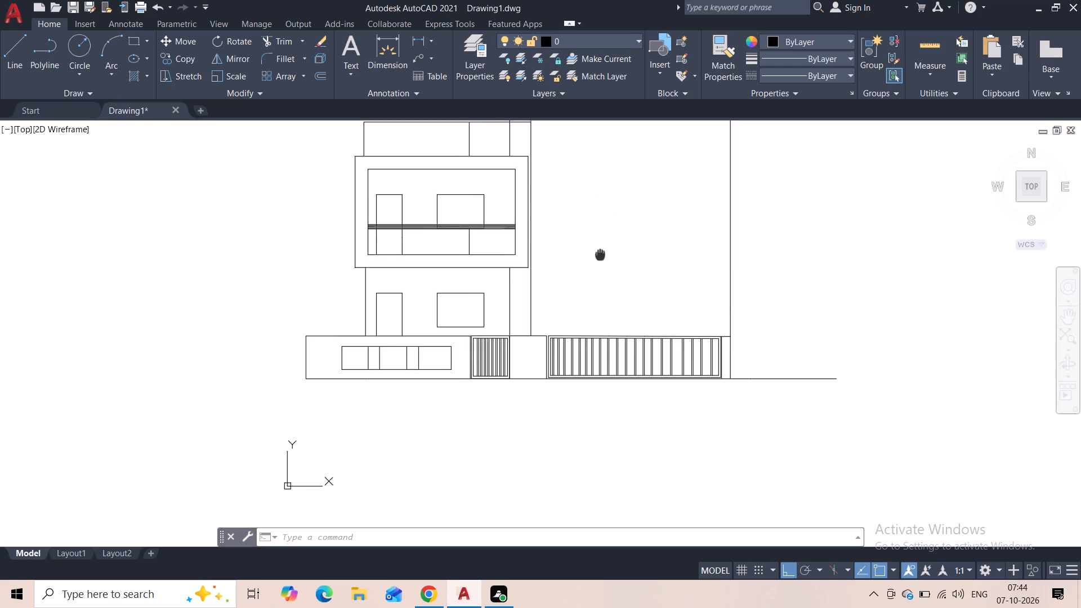
pyautogui.moveTo(596, 260); pyautogui.dragTo(551, 327, button='middle')
pyautogui.scroll(-1, 552, 327)
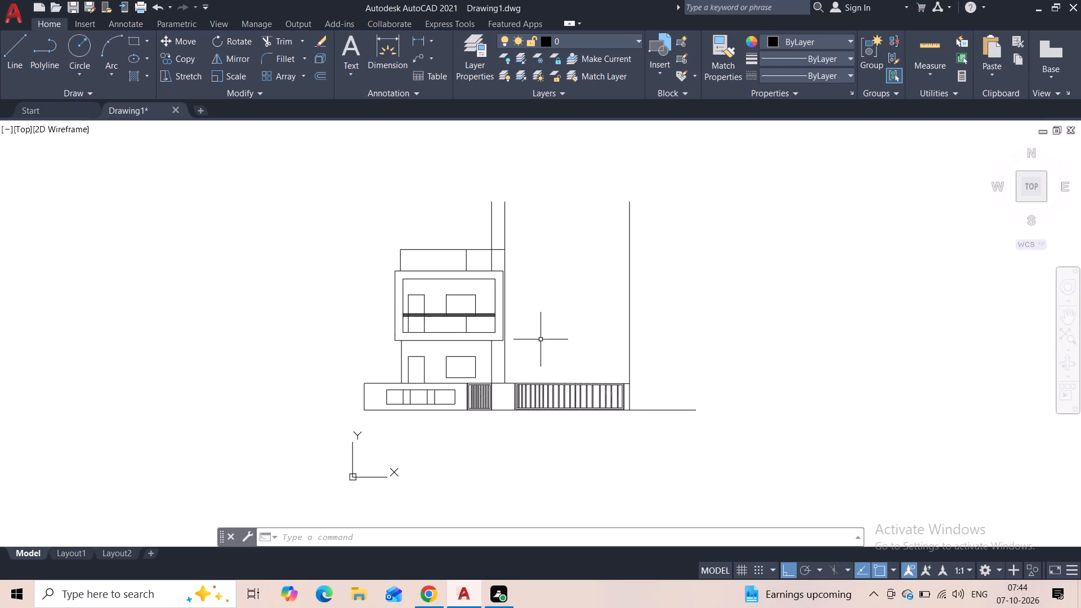
pyautogui.scroll(3, 504, 361)
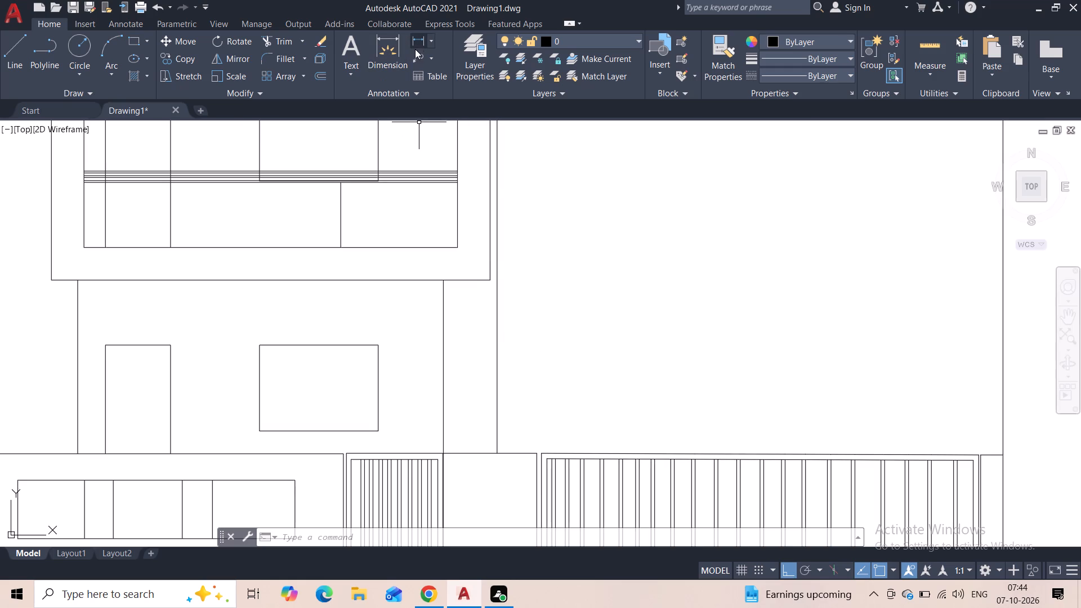
pyautogui.click(417, 44)
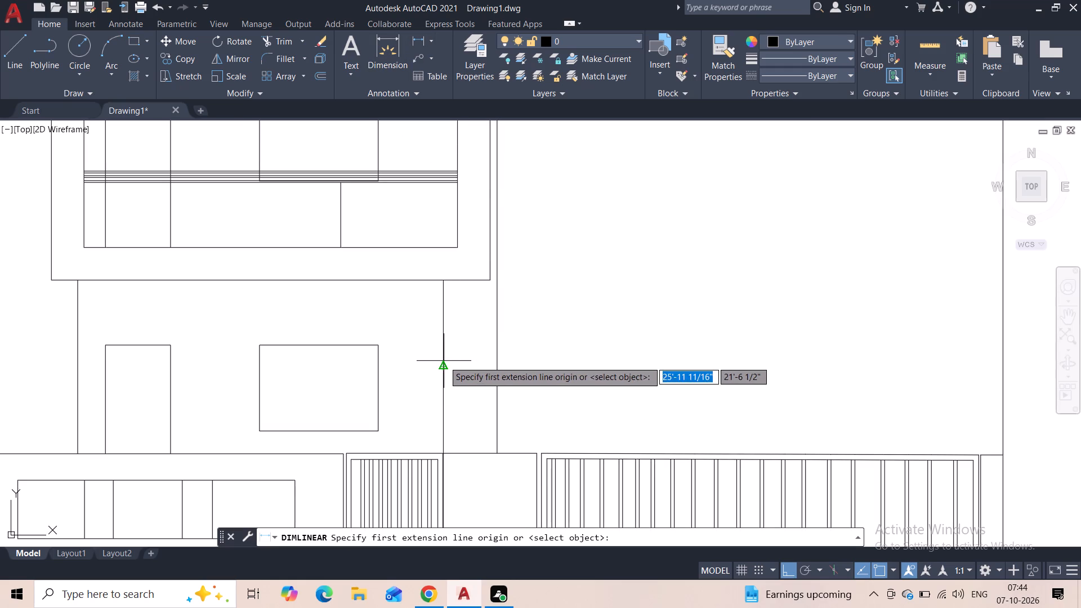
pyautogui.click(444, 361)
pyautogui.click(498, 368)
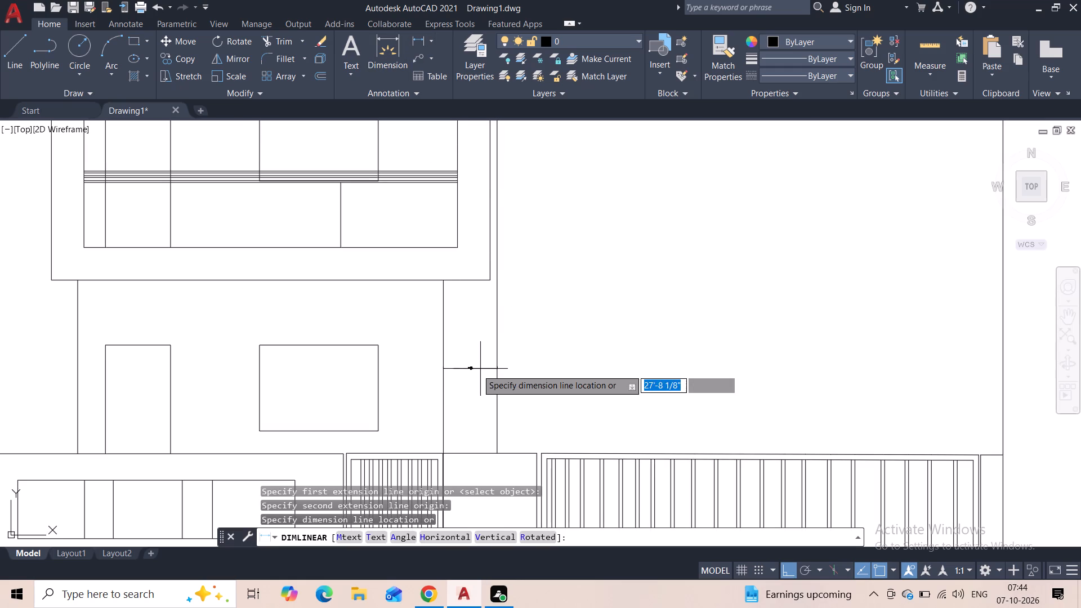
pyautogui.scroll(5, 476, 370)
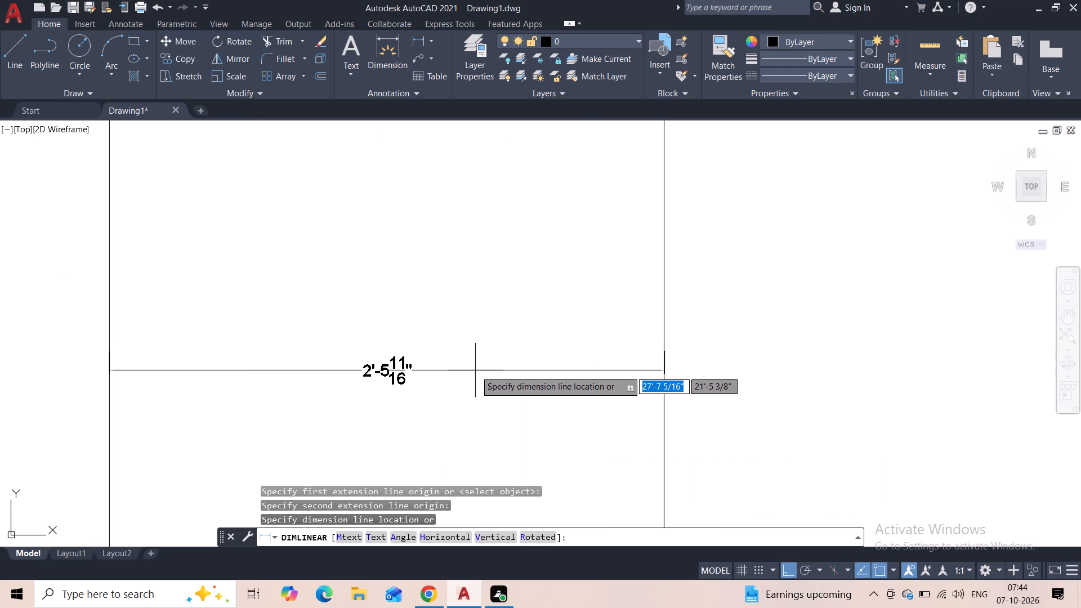
pyautogui.press('Escape')
# Offset the tower's far-right vertical line 2'6" inward toward the building.
pyautogui.scroll(-4, 493, 343)
pyautogui.scroll(-4, 635, 312)
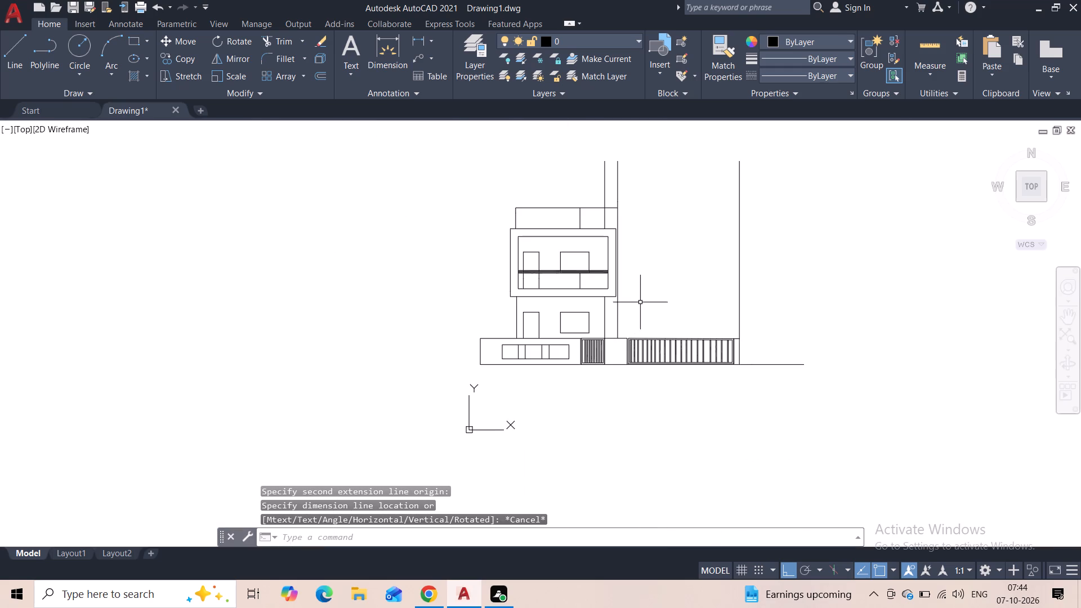
pyautogui.scroll(2, 695, 303)
pyautogui.click(803, 284)
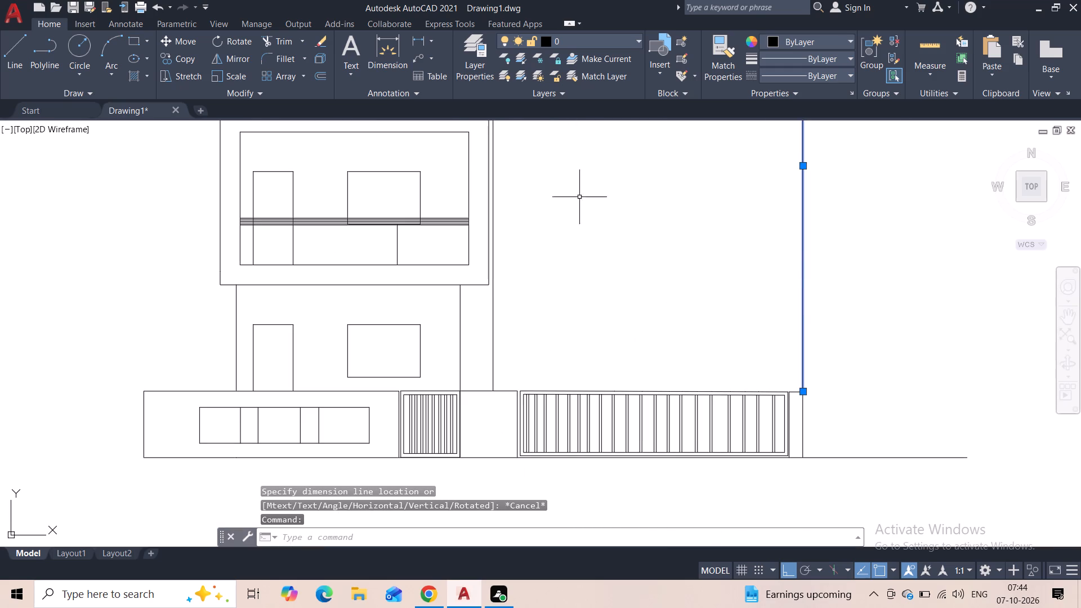
pyautogui.click(318, 76)
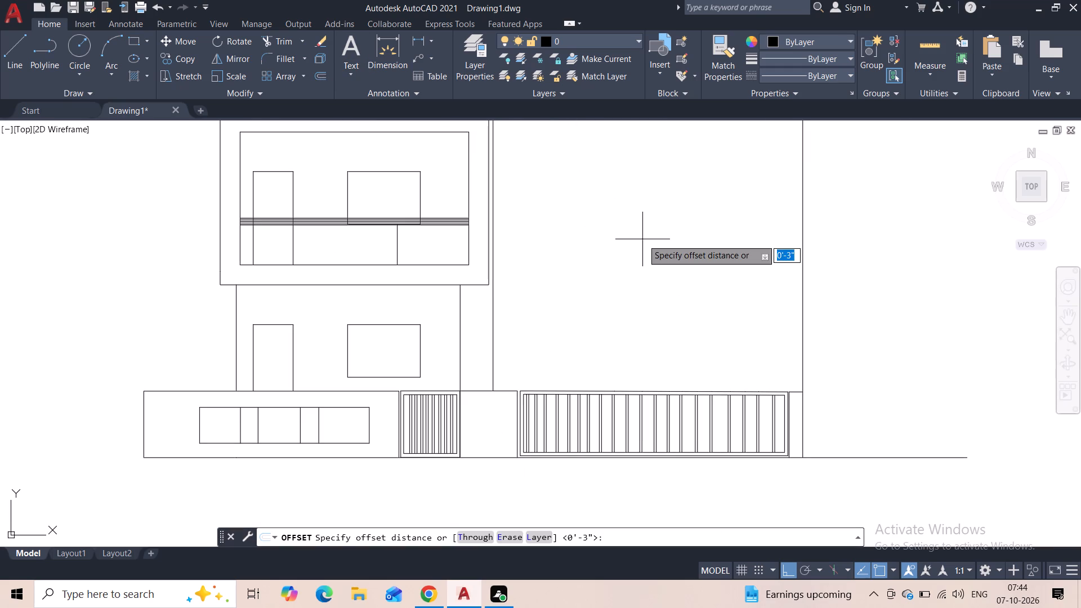
pyautogui.press('2')
pyautogui.press("'")
pyautogui.press('5')
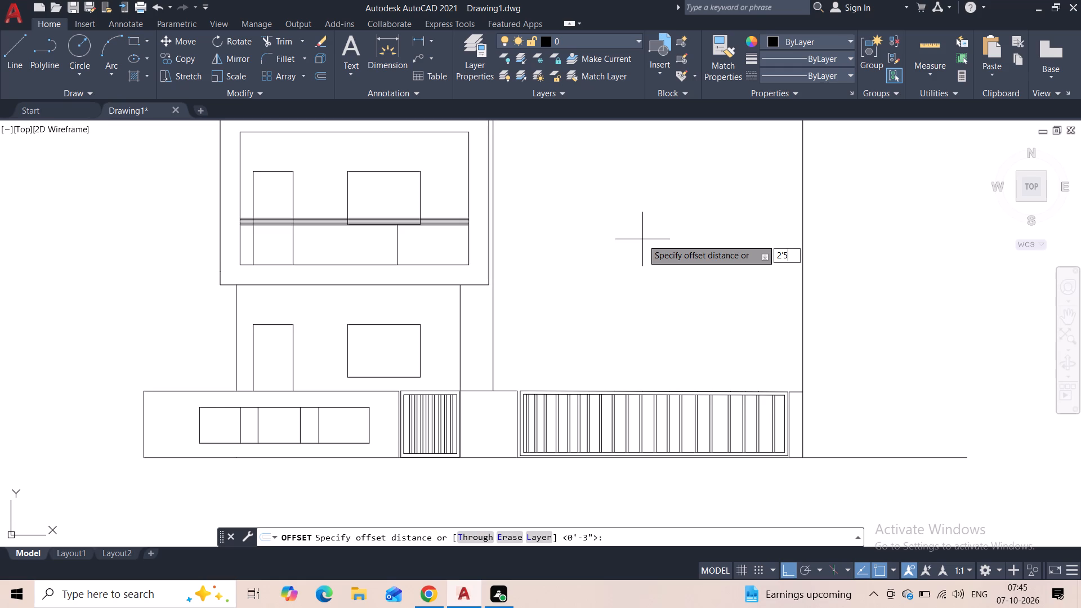
pyautogui.press('BackSpace')
pyautogui.press('6')
pyautogui.hotkey('shift', '"')
pyautogui.press('Return')
pyautogui.click(749, 258)
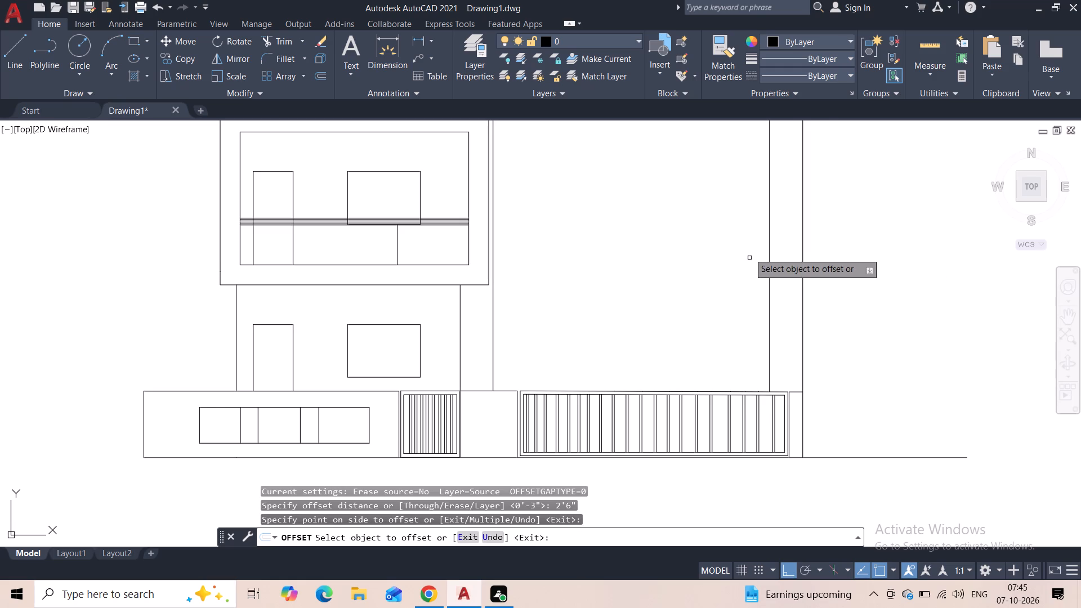
pyautogui.scroll(-3, 731, 214)
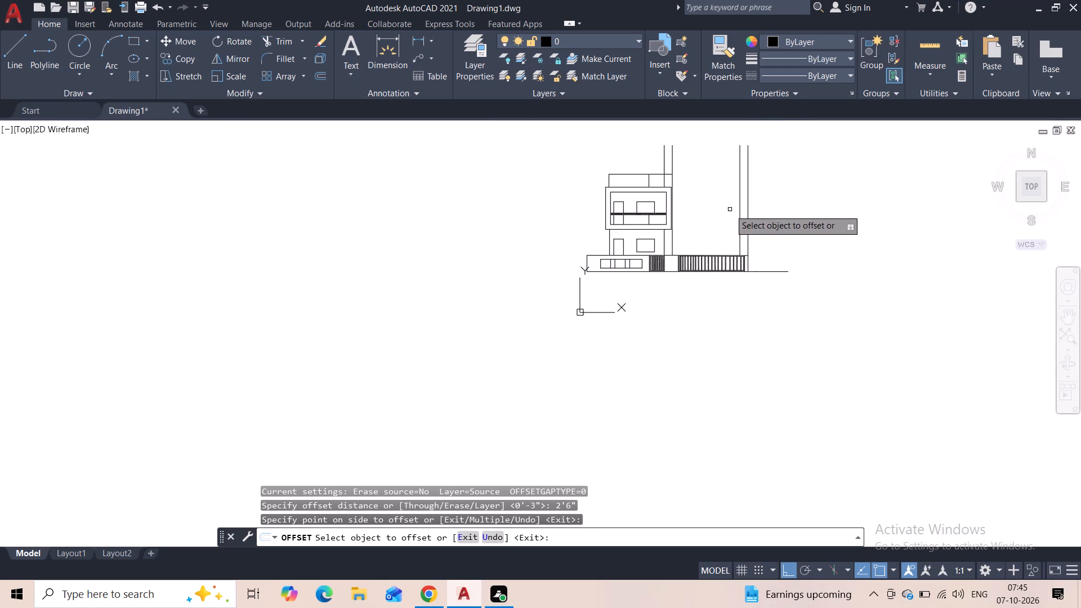
pyautogui.press('Escape')
# Examine the tower's vertical lines and the long gate within the whole elevation.
pyautogui.scroll(2, 752, 189)
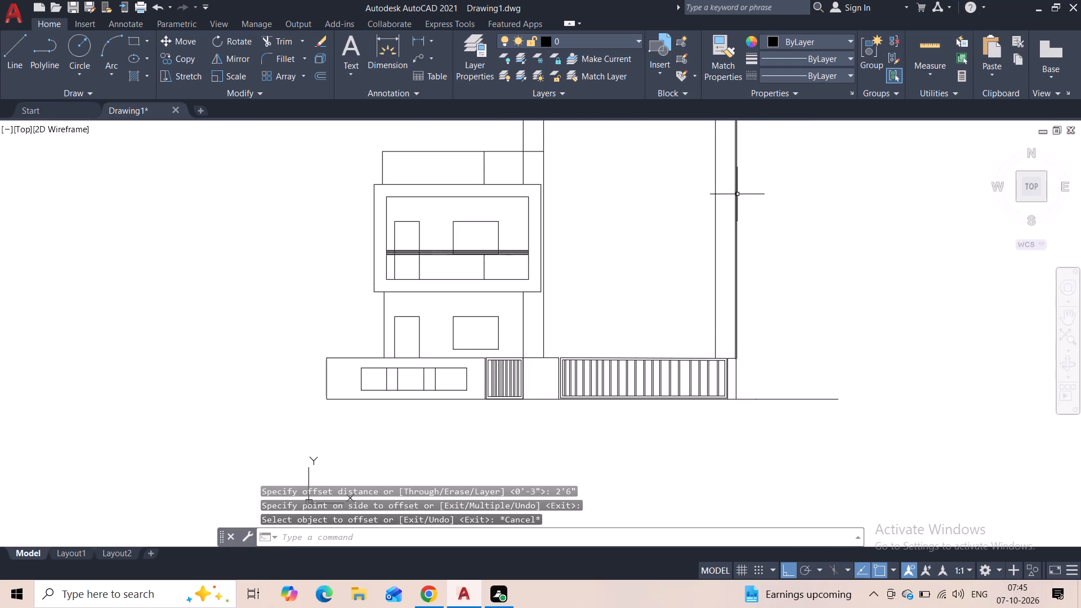
pyautogui.moveTo(684, 189); pyautogui.dragTo(664, 302, button='middle')
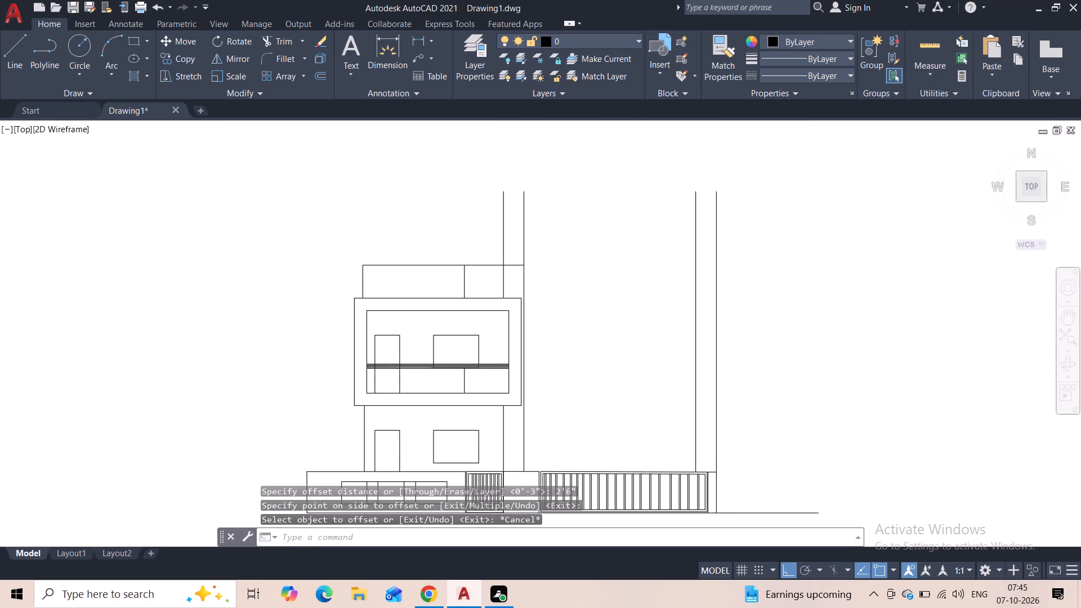
pyautogui.scroll(1, 690, 231)
pyautogui.scroll(-2, 668, 251)
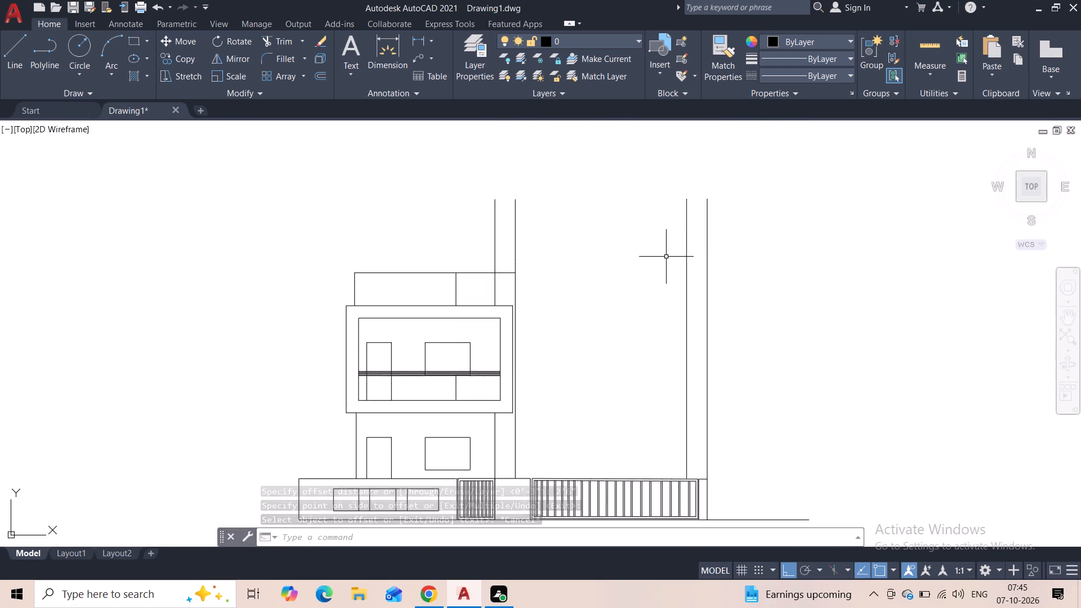
pyautogui.scroll(-1, 665, 258)
pyautogui.scroll(1, 663, 315)
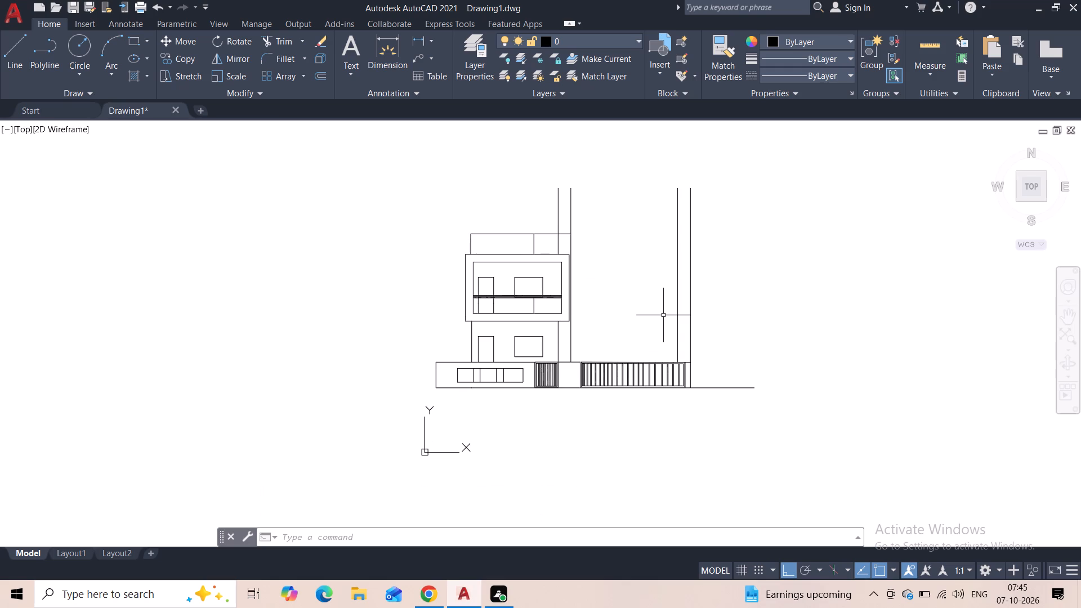
pyautogui.scroll(4, 684, 376)
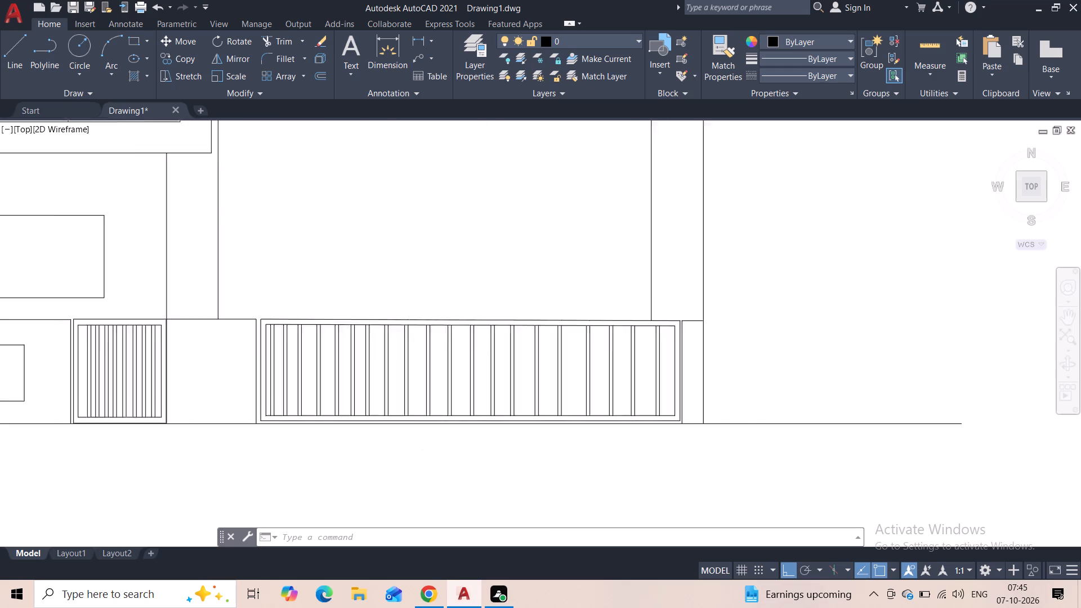
pyautogui.scroll(-2, 677, 269)
pyautogui.scroll(-1, 728, 243)
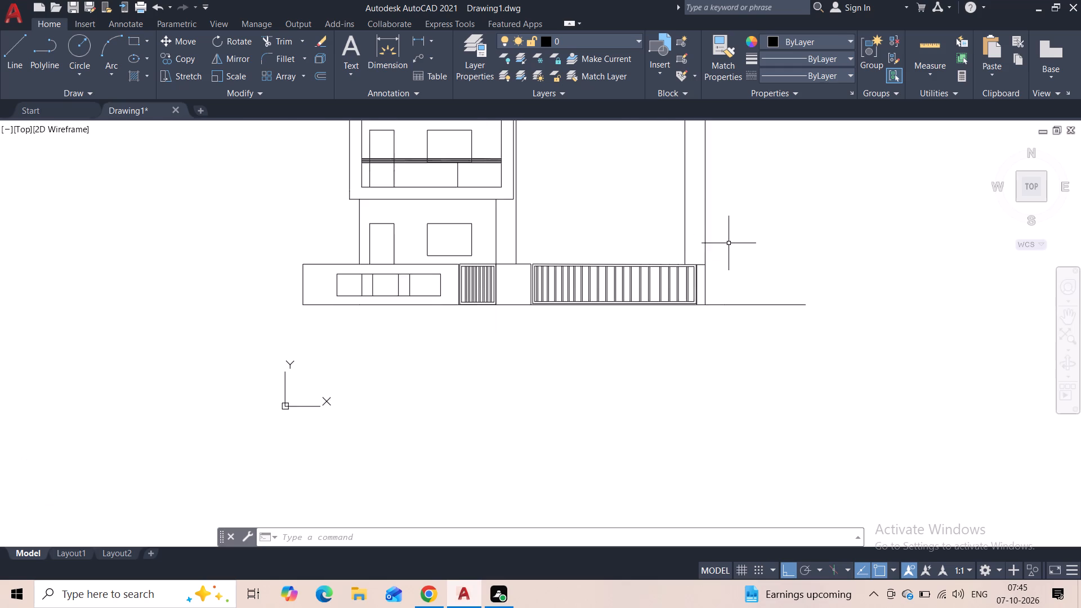
pyautogui.moveTo(738, 218); pyautogui.dragTo(732, 396, button='middle')
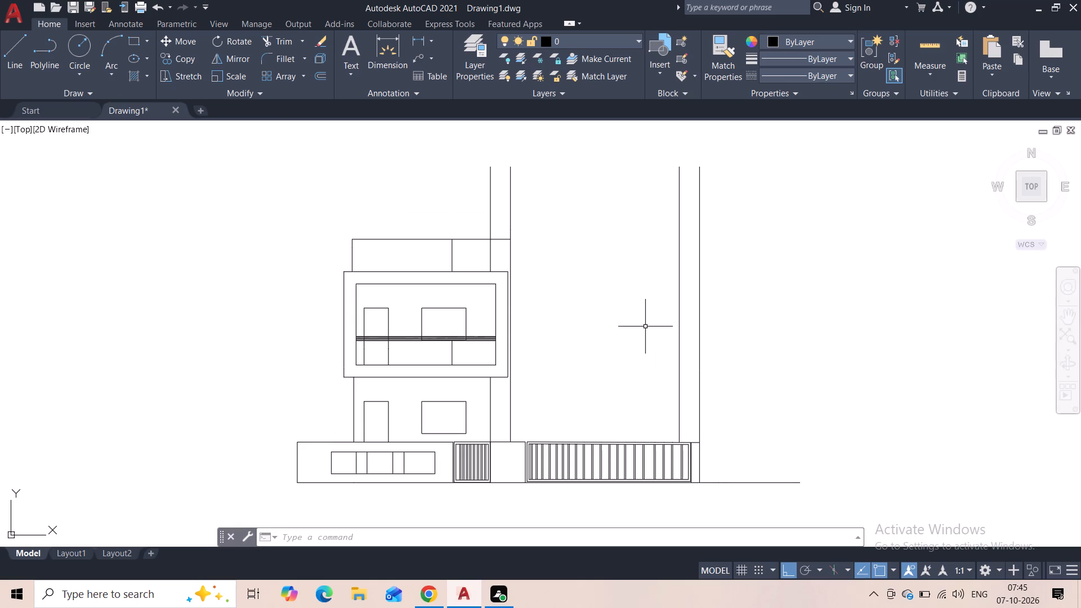
pyautogui.moveTo(568, 253); pyautogui.dragTo(623, 266, button='middle')
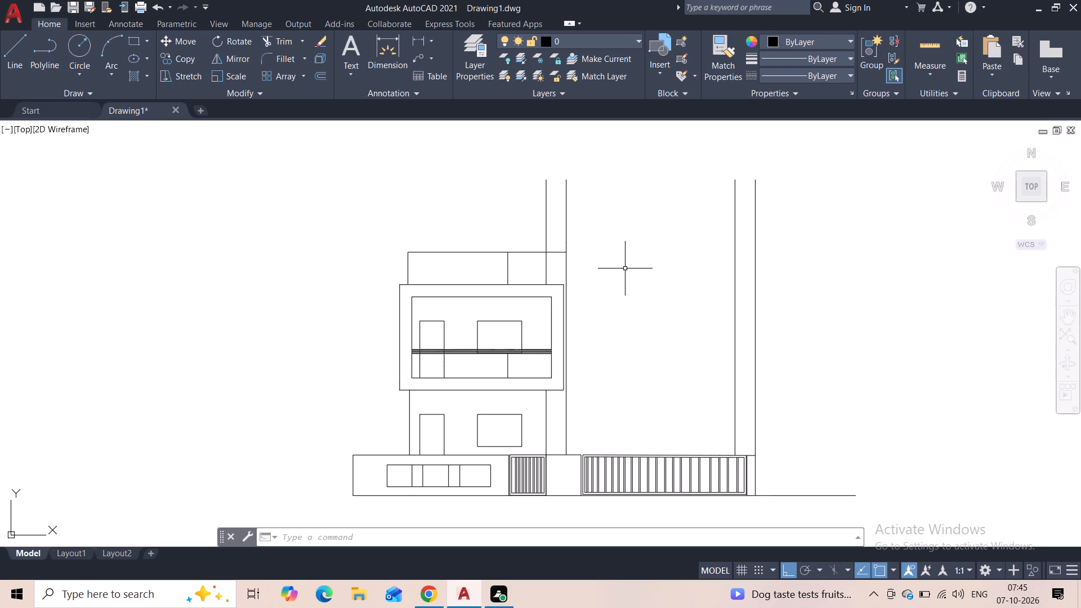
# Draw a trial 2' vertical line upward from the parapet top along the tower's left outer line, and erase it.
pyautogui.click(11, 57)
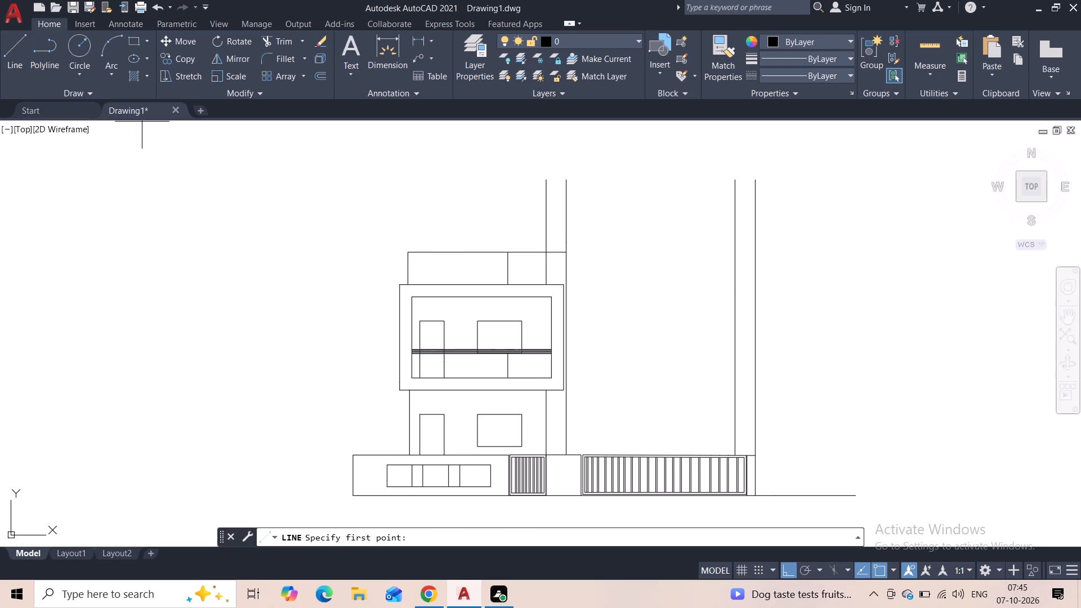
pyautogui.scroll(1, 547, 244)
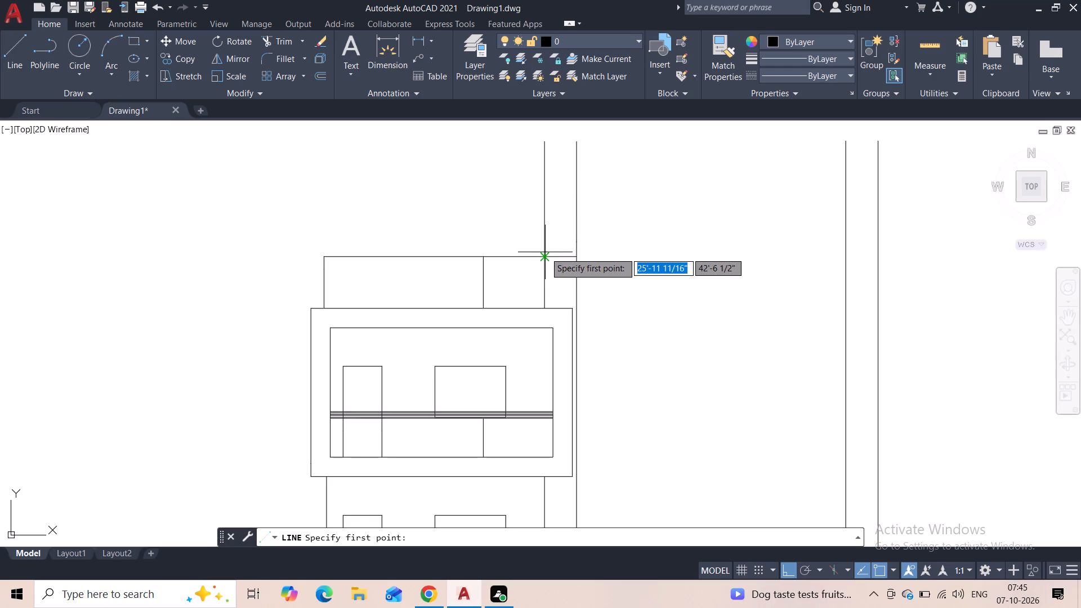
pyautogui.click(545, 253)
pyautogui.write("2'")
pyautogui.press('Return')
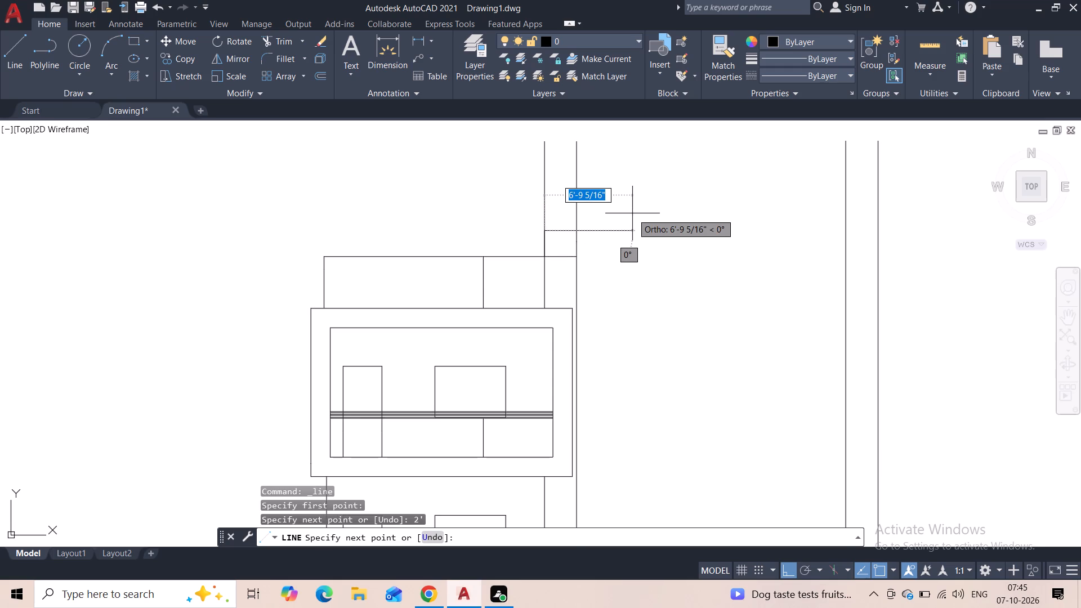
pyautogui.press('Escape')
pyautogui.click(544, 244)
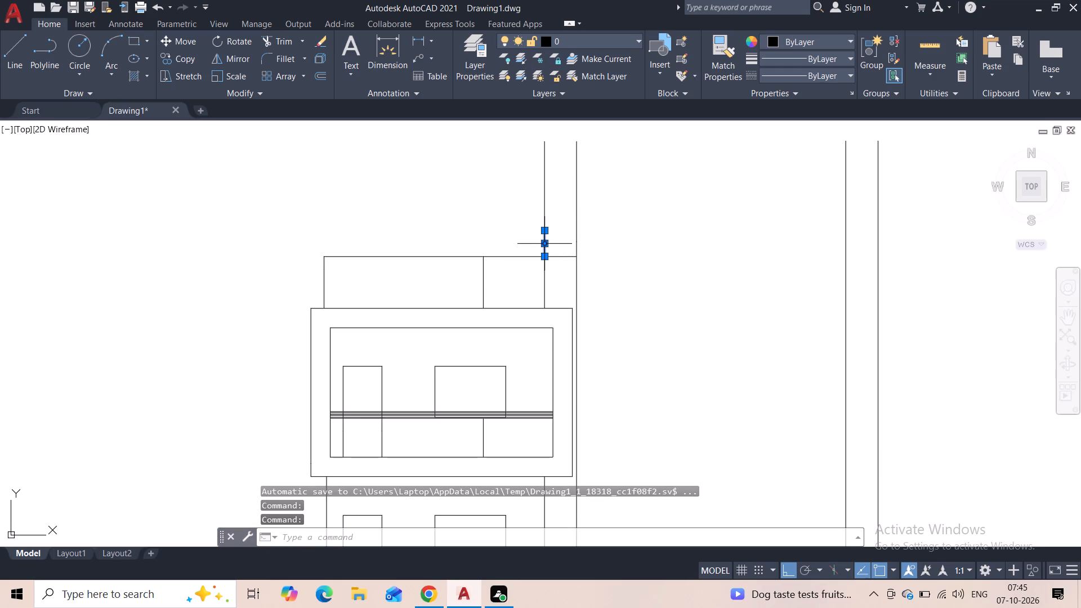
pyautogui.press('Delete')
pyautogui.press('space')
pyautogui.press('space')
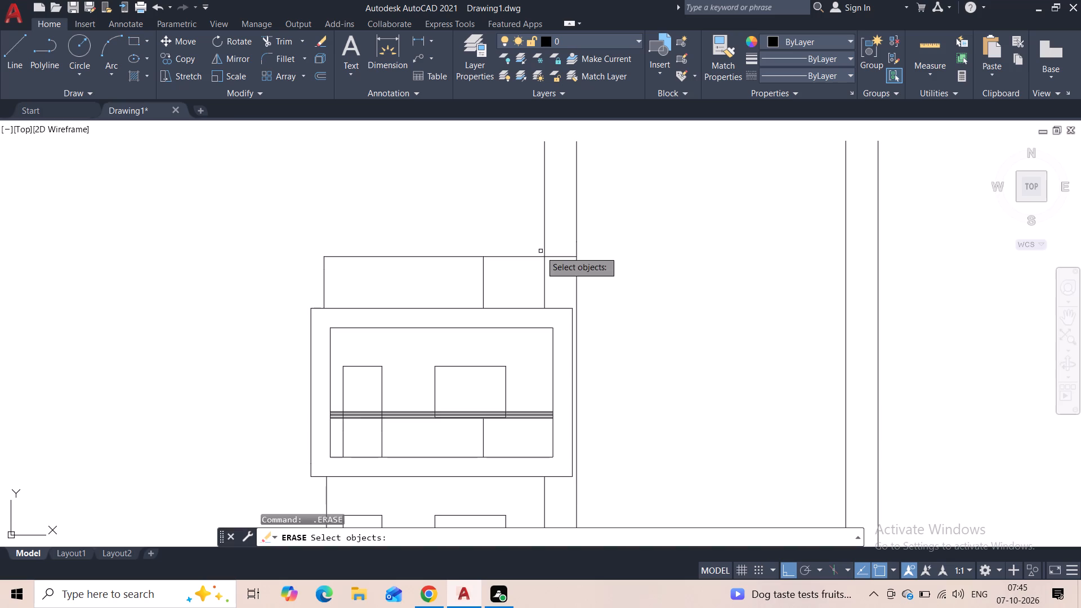
# Draw a line 4' up from the parapet's right end, continuing horizontally across to the tower's inner right-hand vertical line.
pyautogui.click(5, 67)
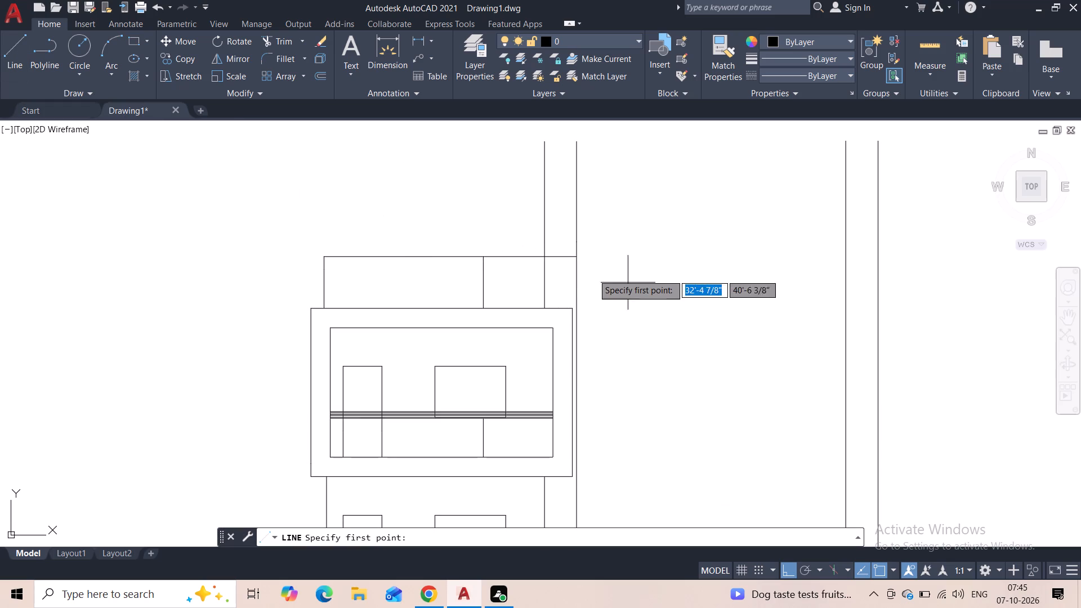
pyautogui.click(577, 257)
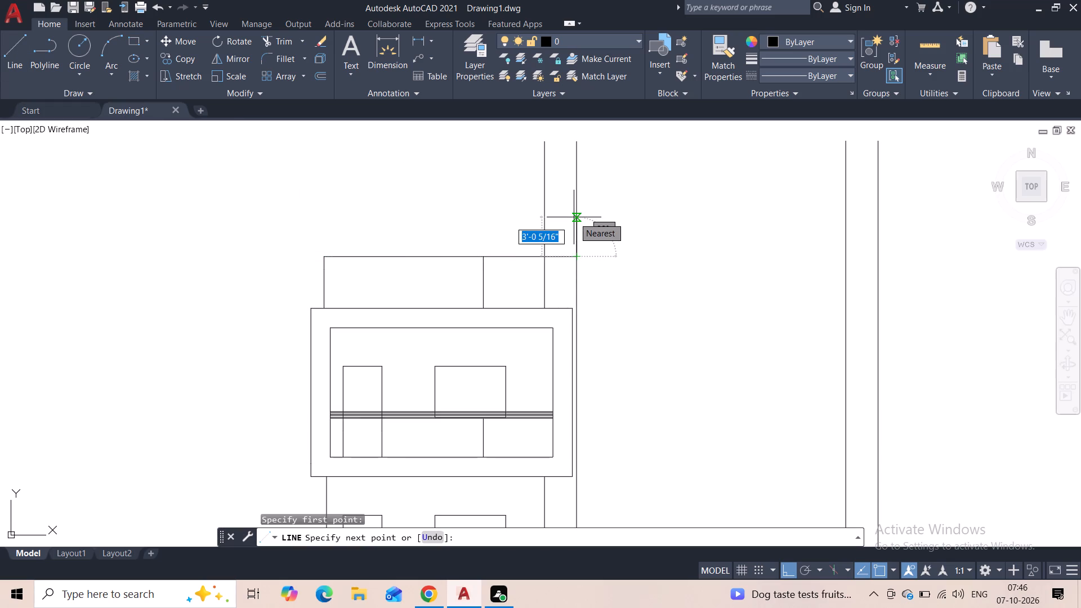
pyautogui.write("4'")
pyautogui.press('Return')
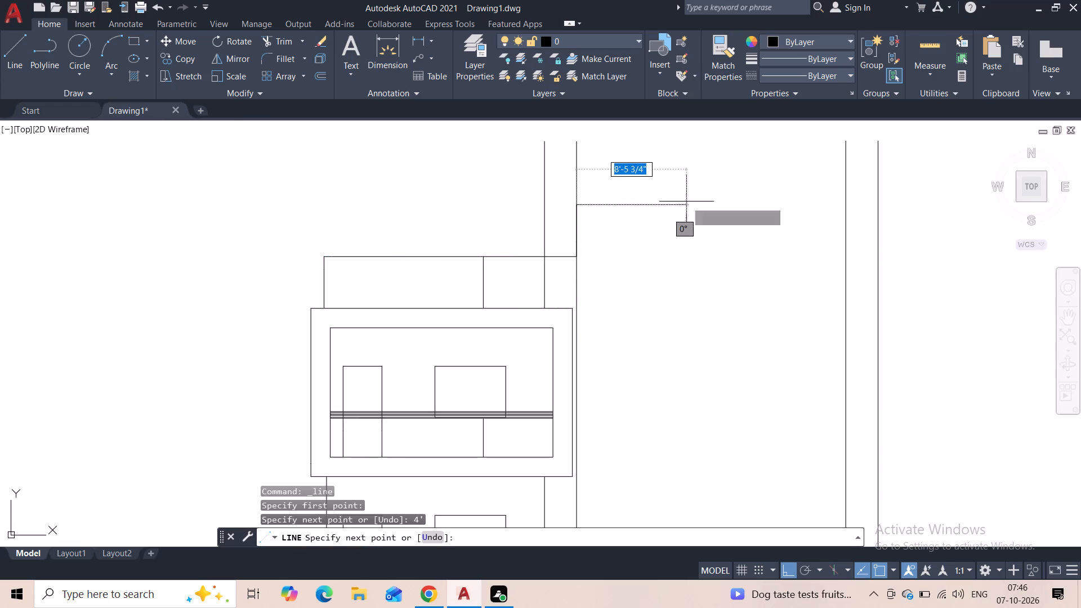
pyautogui.click(847, 209)
pyautogui.press('Escape')
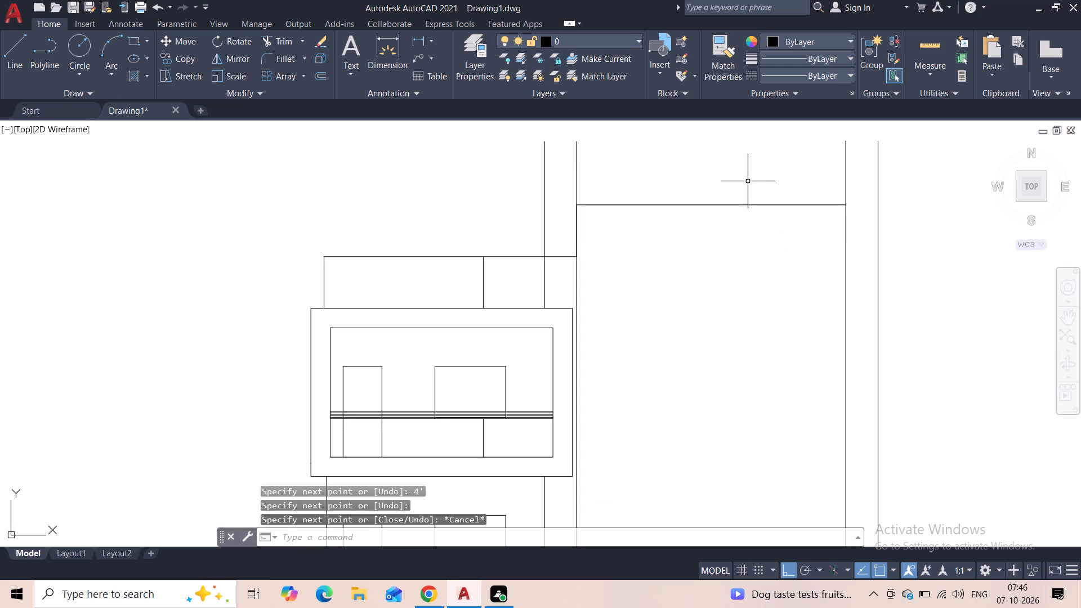
# Outline a slab about 11" thick above that horizontal line, overhanging both outer tower lines and starting about 4' outside the inner left-hand line.
pyautogui.moveTo(720, 244); pyautogui.dragTo(577, 239, button='middle')
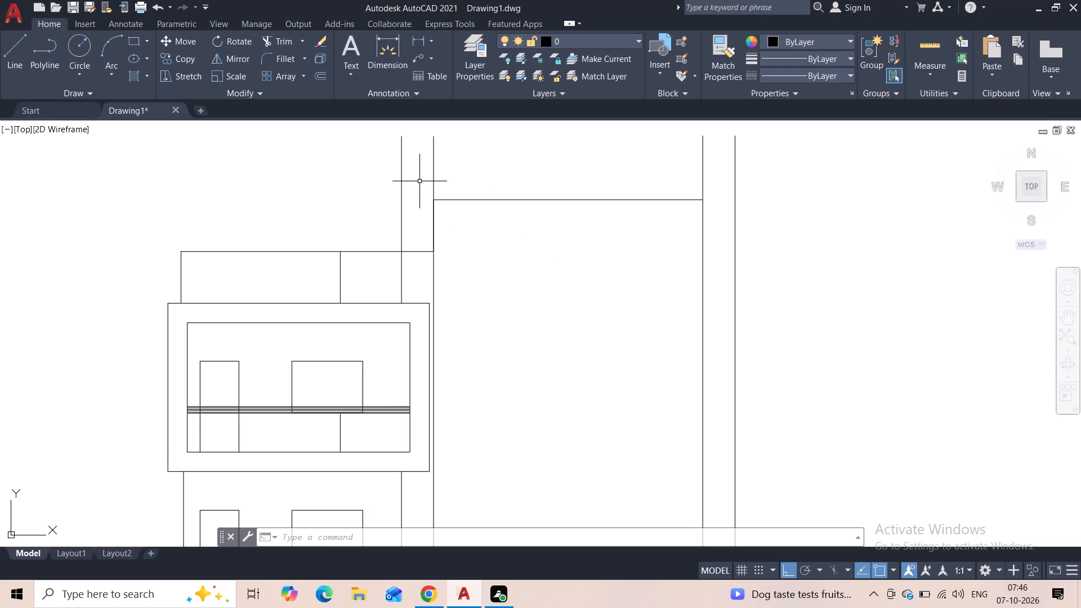
pyautogui.click(18, 53)
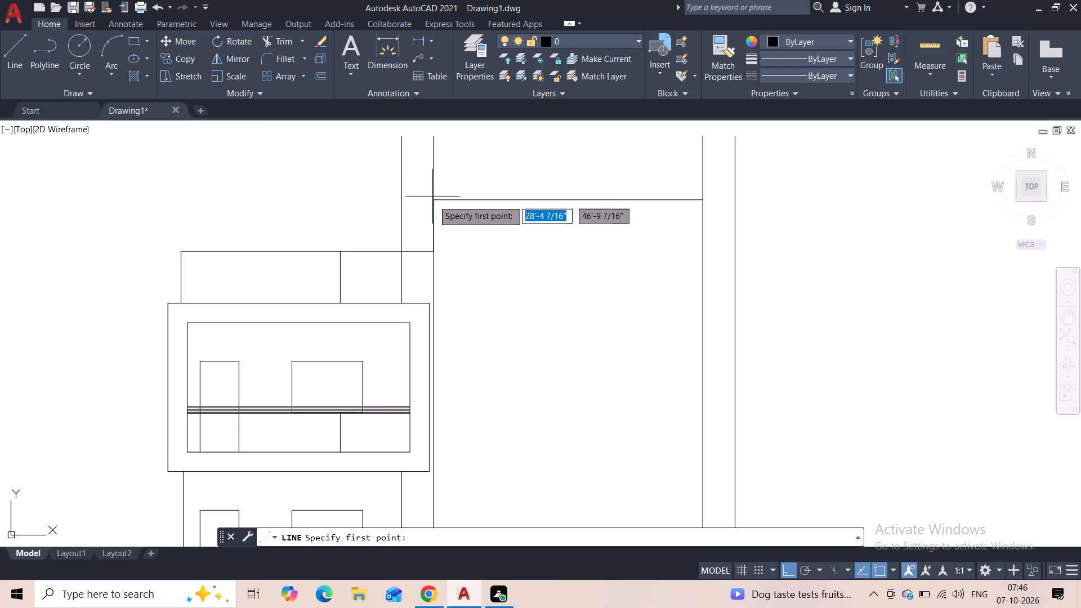
pyautogui.click(434, 202)
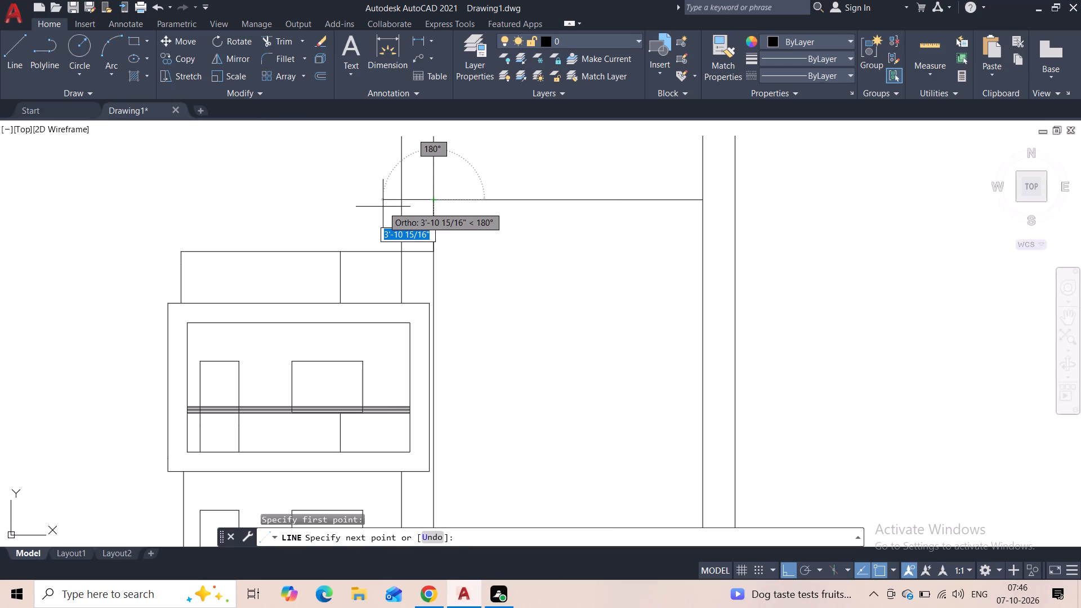
pyautogui.click(381, 207)
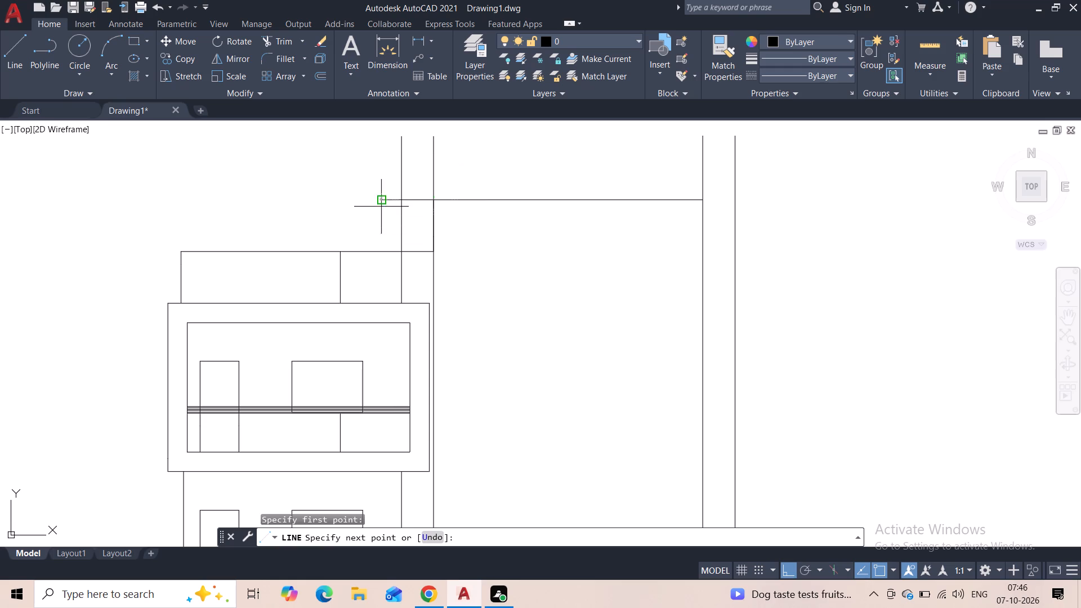
pyautogui.click(381, 188)
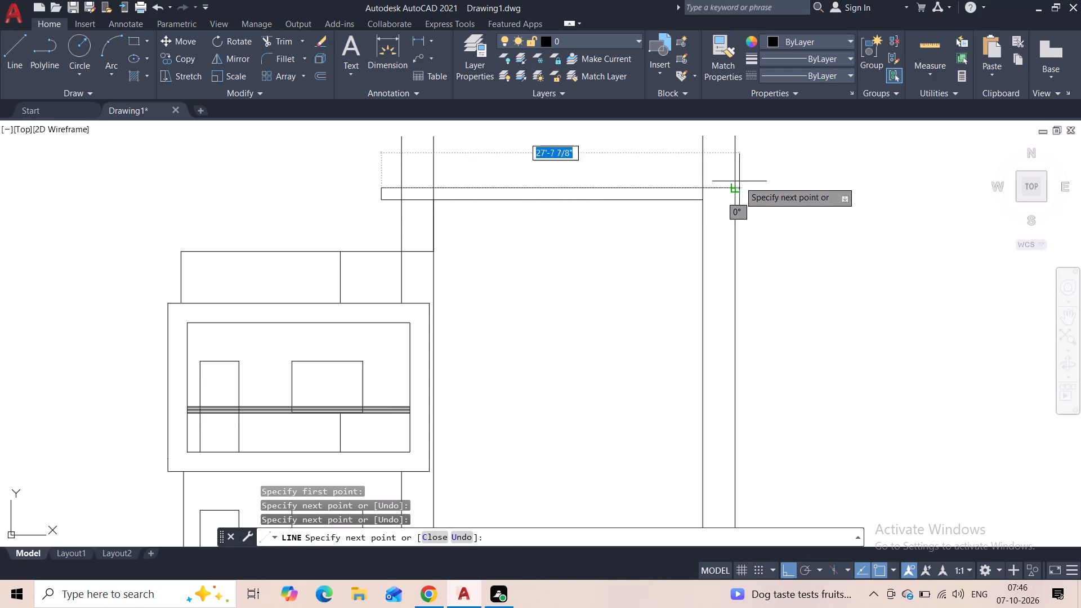
pyautogui.click(761, 182)
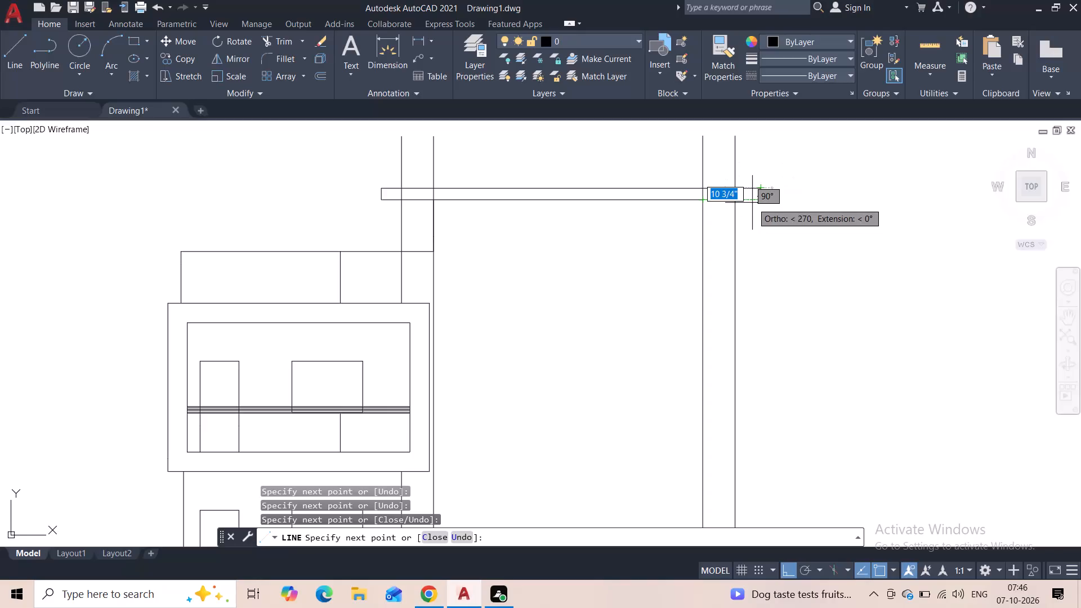
pyautogui.click(762, 201)
pyautogui.click(706, 202)
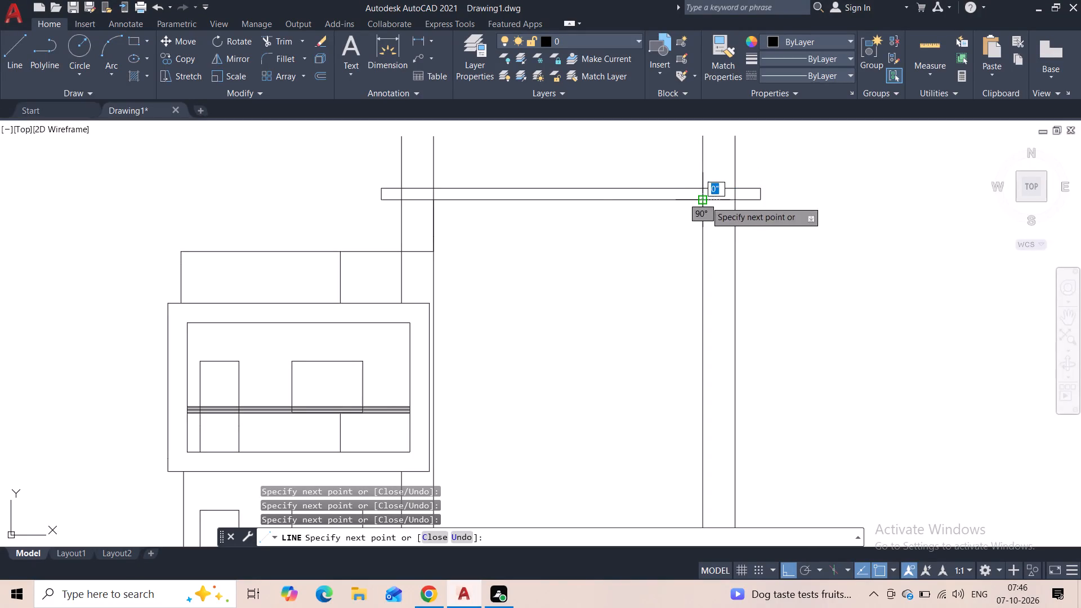
pyautogui.press('Escape')
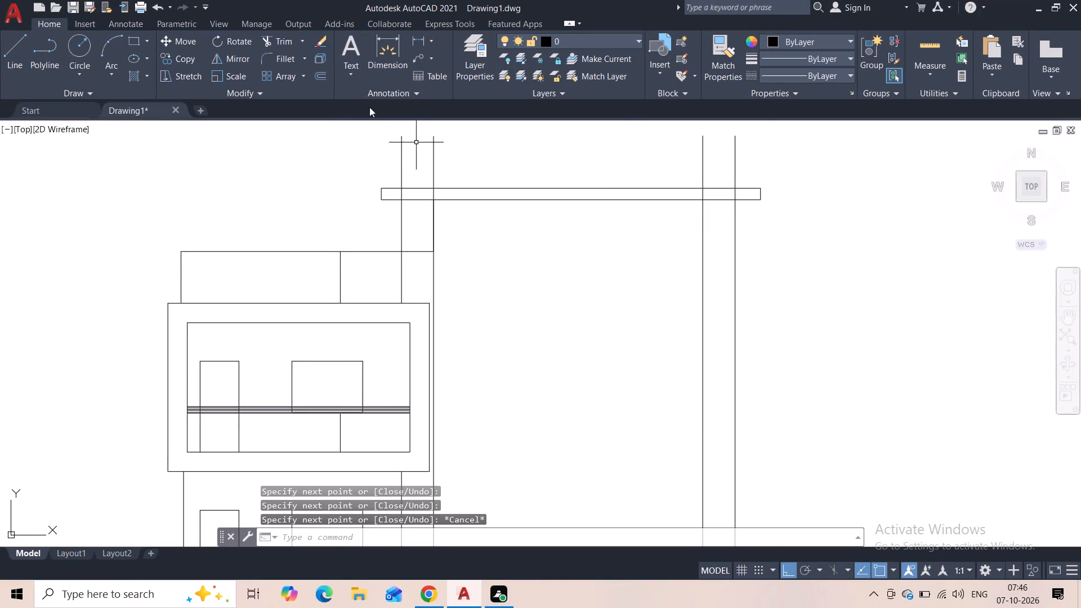
# Trim the tower's inner vertical lines above the slab and all vertical line segments crossing inside the slab.
pyautogui.click(267, 43)
pyautogui.moveTo(448, 154); pyautogui.dragTo(434, 165)
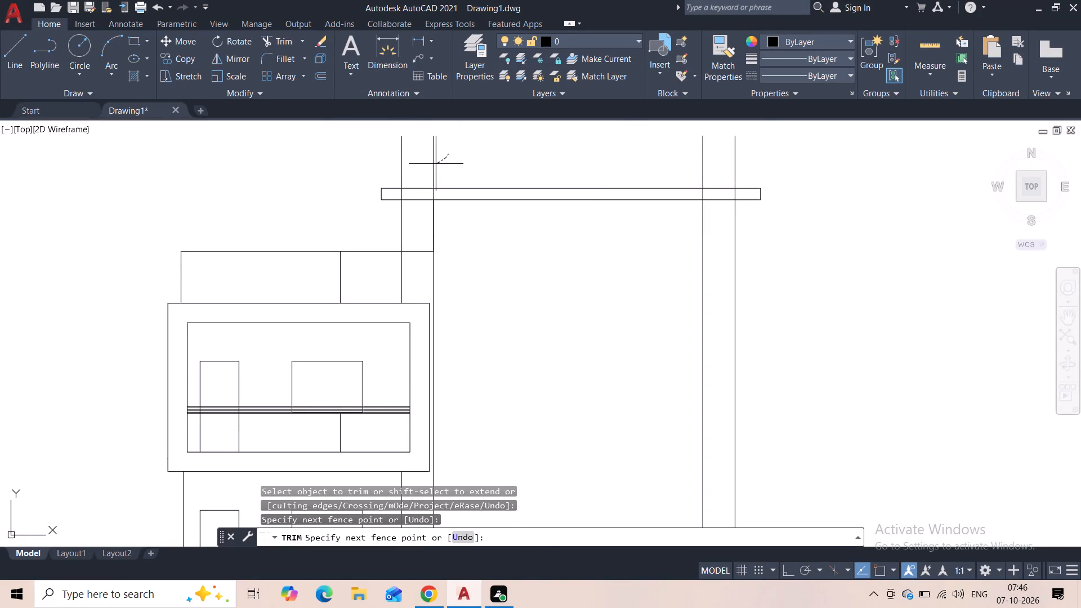
pyautogui.moveTo(434, 165); pyautogui.dragTo(432, 166)
pyautogui.click(703, 157)
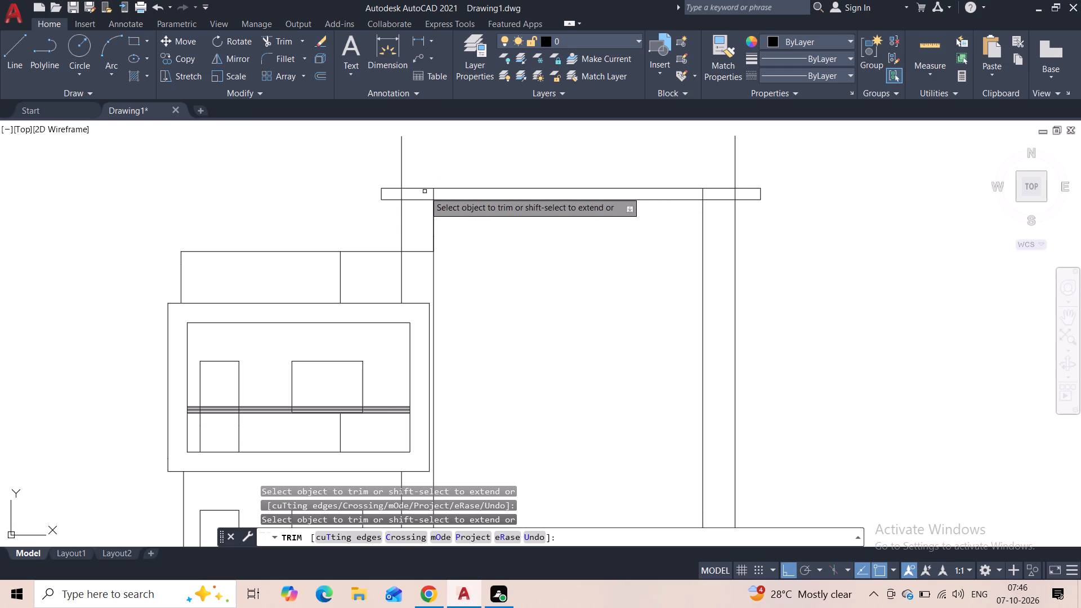
pyautogui.scroll(3, 401, 202)
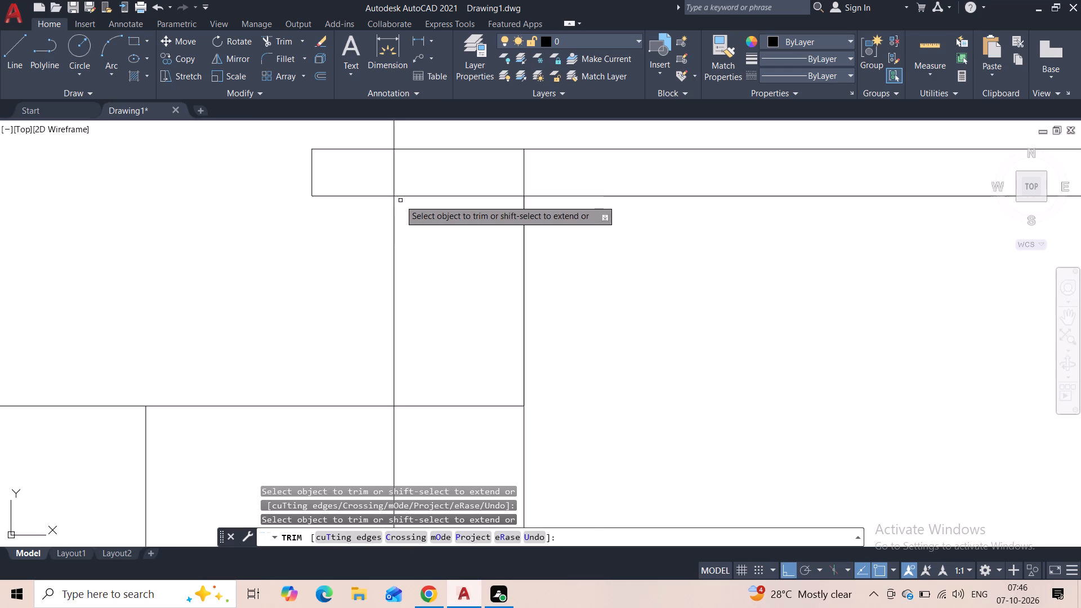
pyautogui.moveTo(374, 178); pyautogui.dragTo(577, 181)
pyautogui.scroll(-2, 606, 248)
pyautogui.moveTo(654, 261); pyautogui.dragTo(327, 249, button='middle')
pyautogui.moveTo(670, 209); pyautogui.dragTo(704, 206)
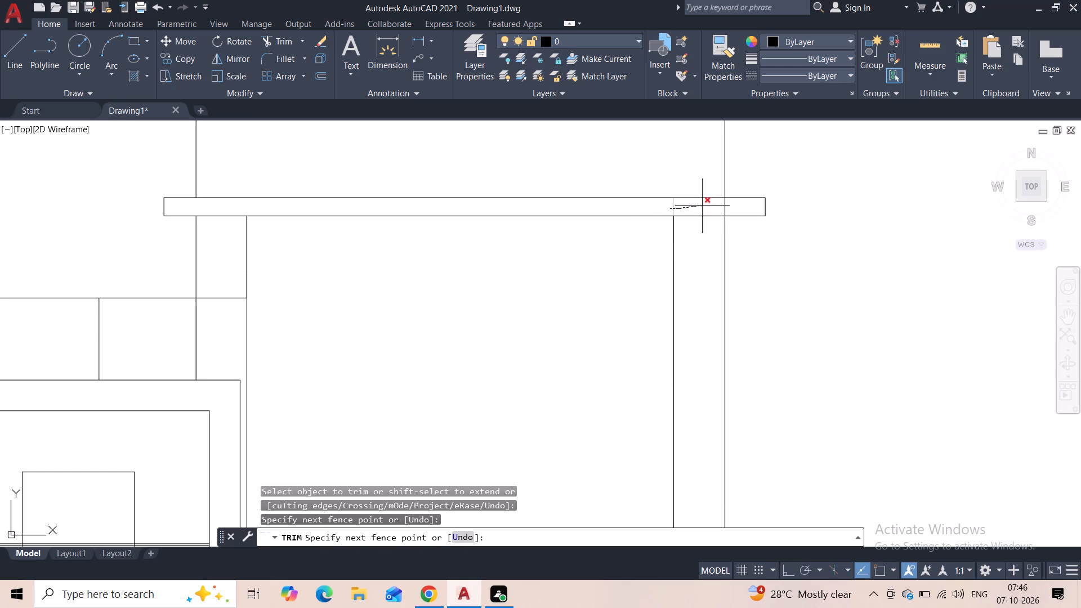
pyautogui.moveTo(704, 206); pyautogui.dragTo(732, 211)
pyautogui.press('Escape')
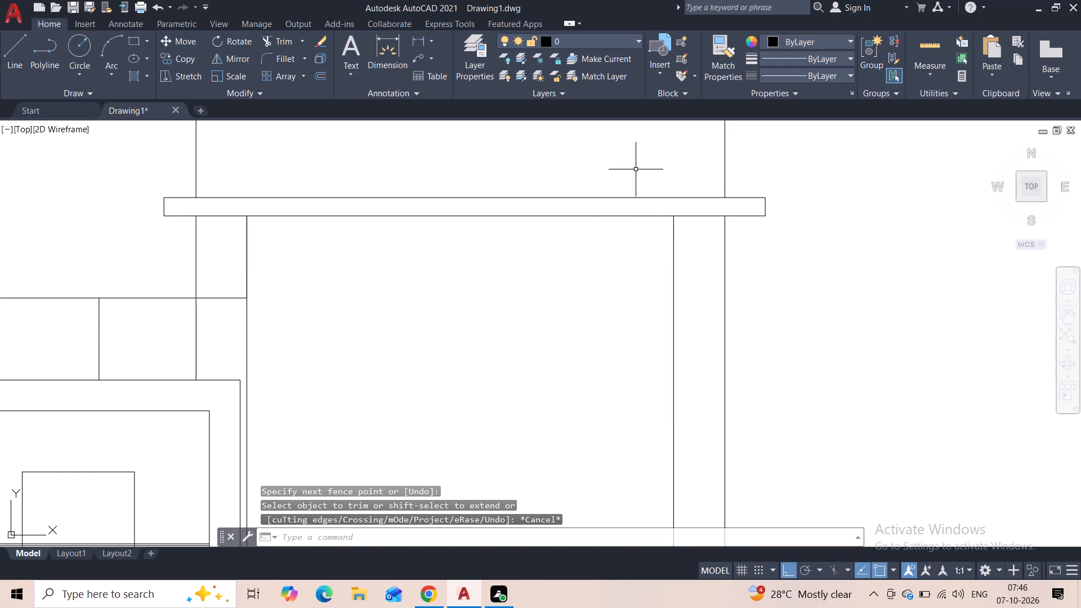
# Close the tower's top with a horizontal line joining the upper ends of its two outer vertical lines.
pyautogui.scroll(-1, 631, 166)
pyautogui.moveTo(631, 166); pyautogui.dragTo(630, 208, button='middle')
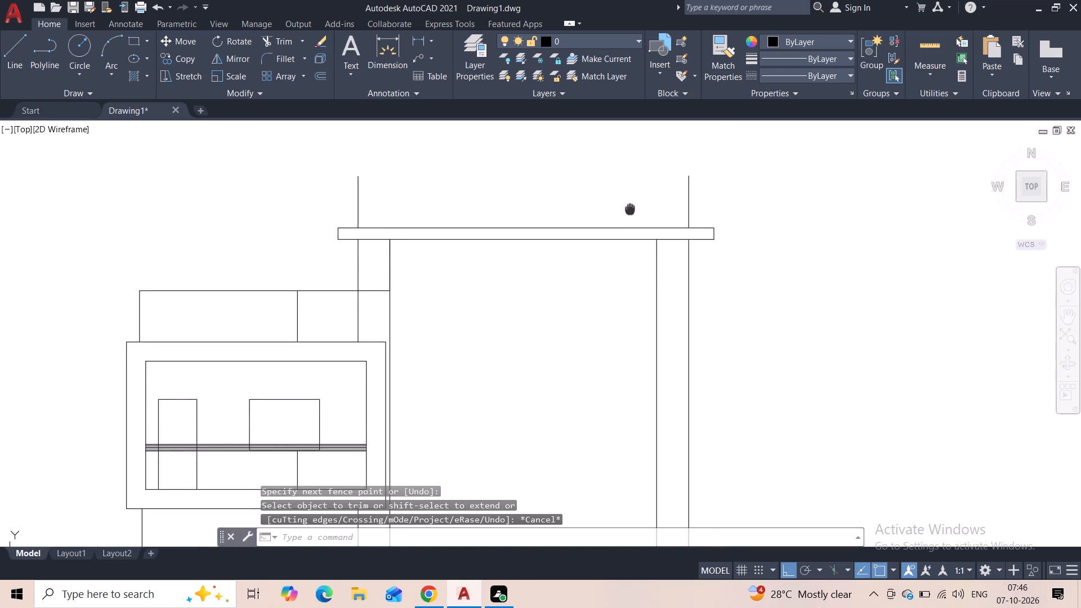
pyautogui.moveTo(630, 208); pyautogui.dragTo(624, 228, button='middle')
pyautogui.click(21, 55)
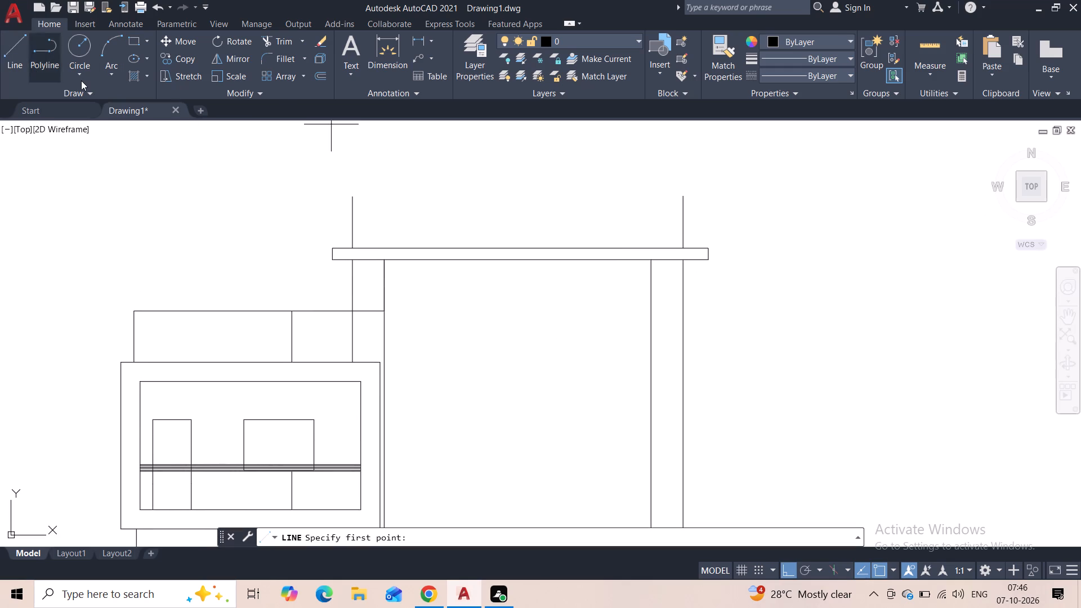
pyautogui.click(350, 194)
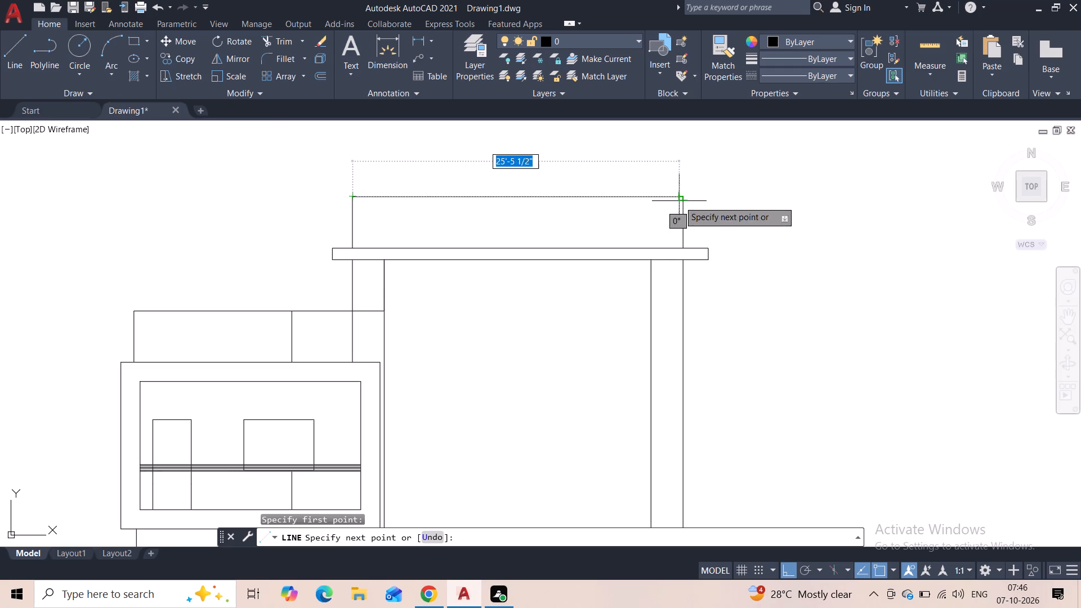
pyautogui.click(680, 201)
pyautogui.press('Escape')
# Draw a horizontal line between the tower's two inner vertical lines, a short distance above the long gate.
pyautogui.scroll(-2, 626, 188)
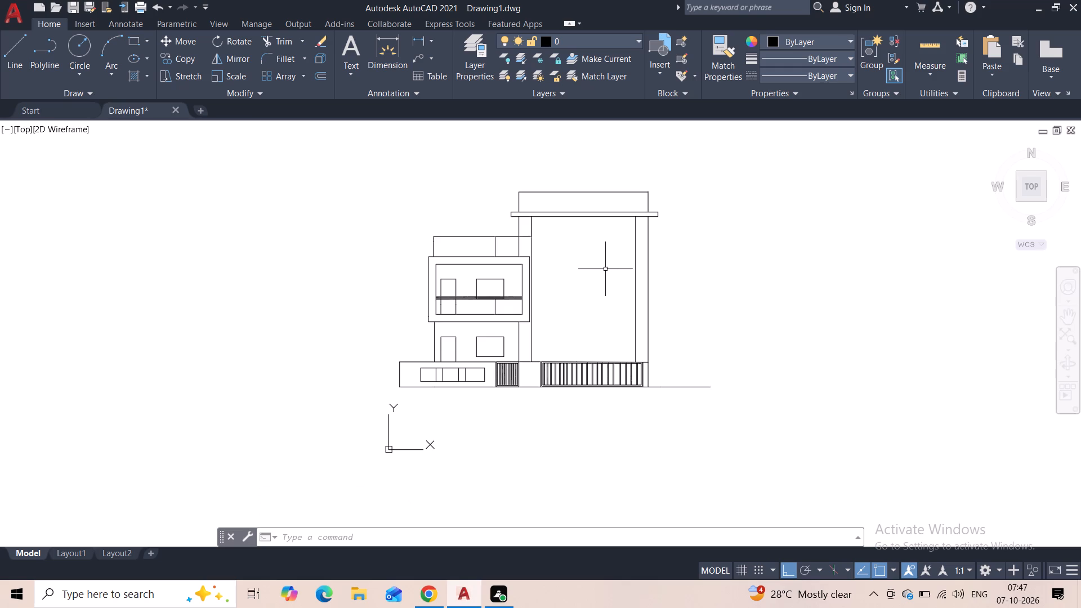
pyautogui.scroll(1, 604, 268)
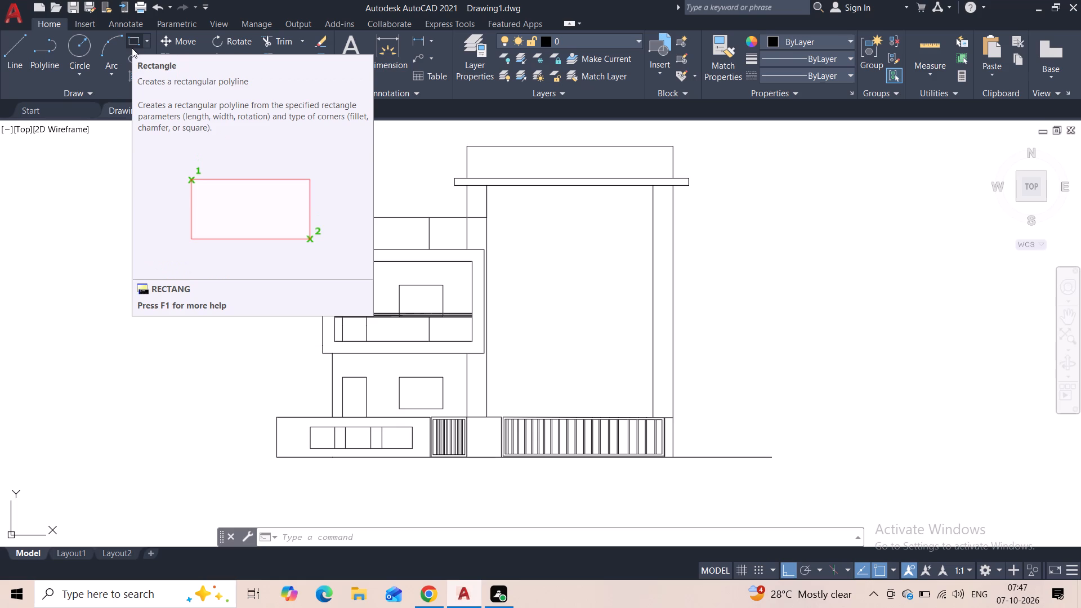
pyautogui.moveTo(166, 292); pyautogui.dragTo(167, 214, button='middle')
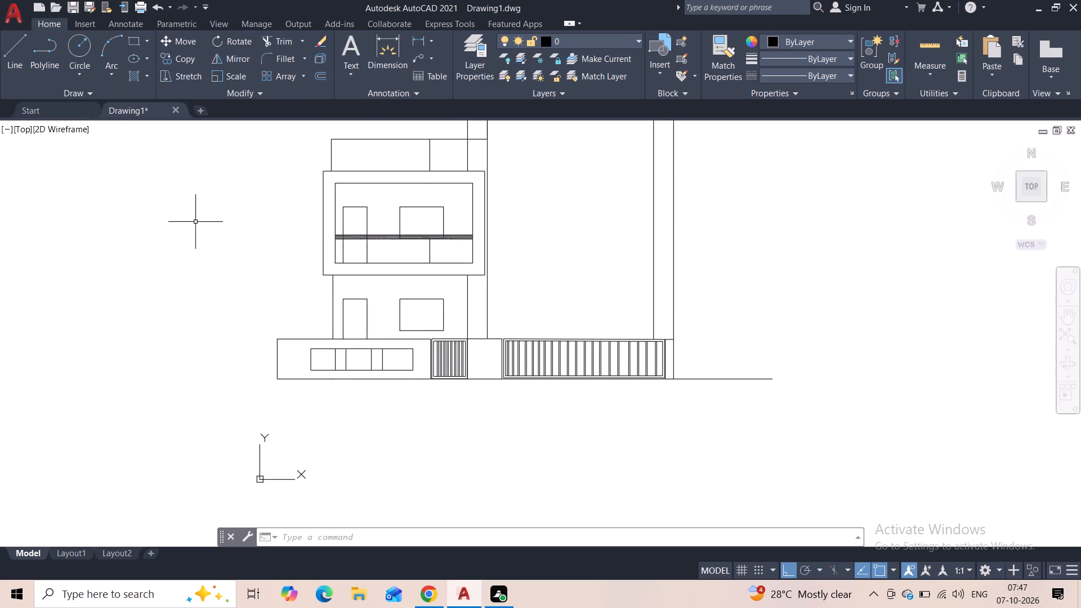
pyautogui.scroll(2, 442, 322)
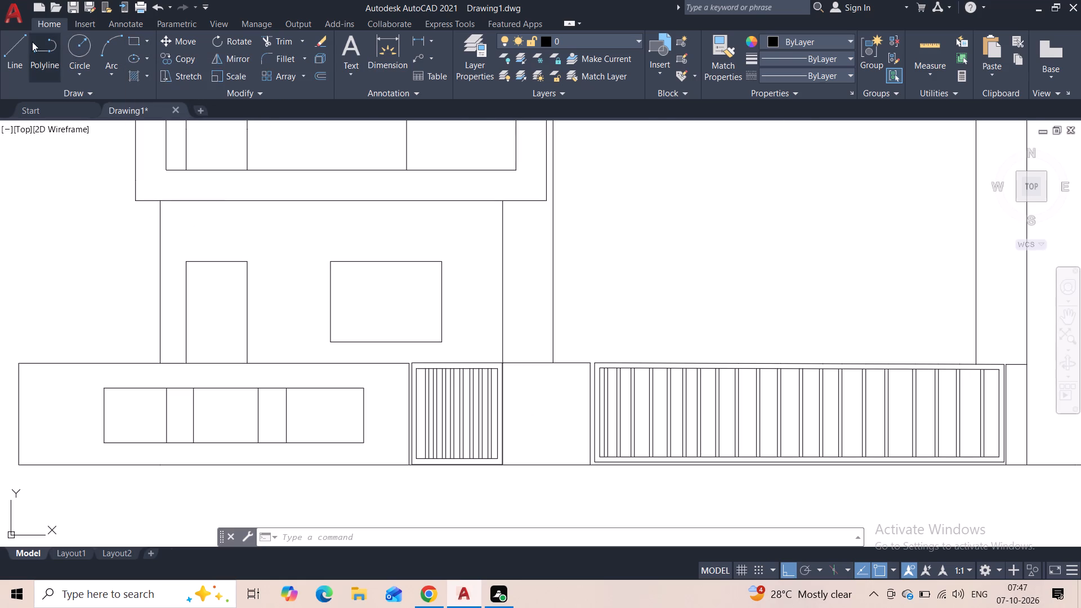
pyautogui.click(17, 51)
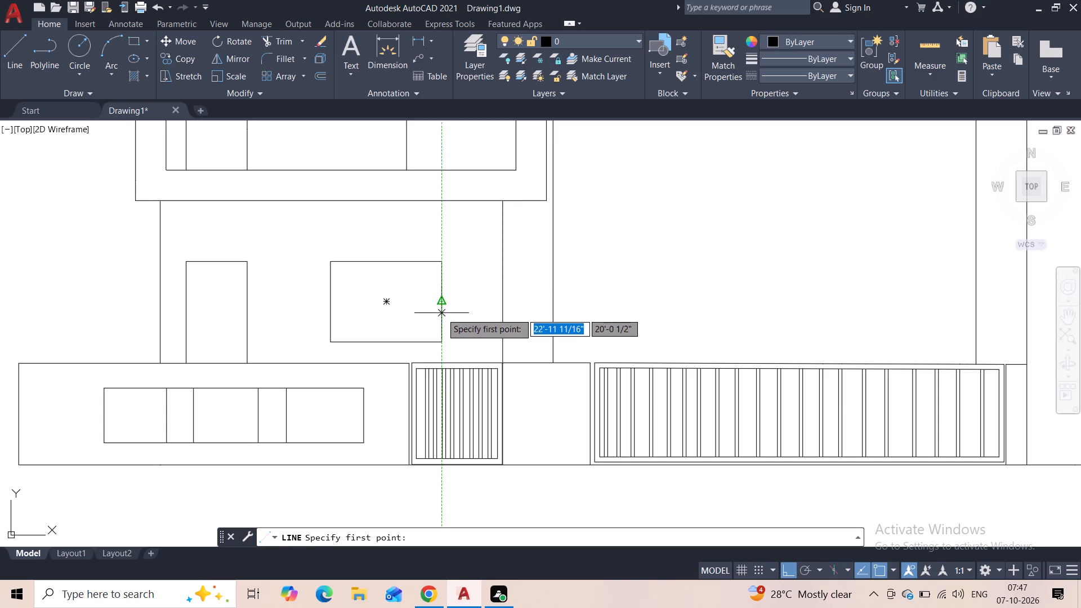
pyautogui.click(553, 315)
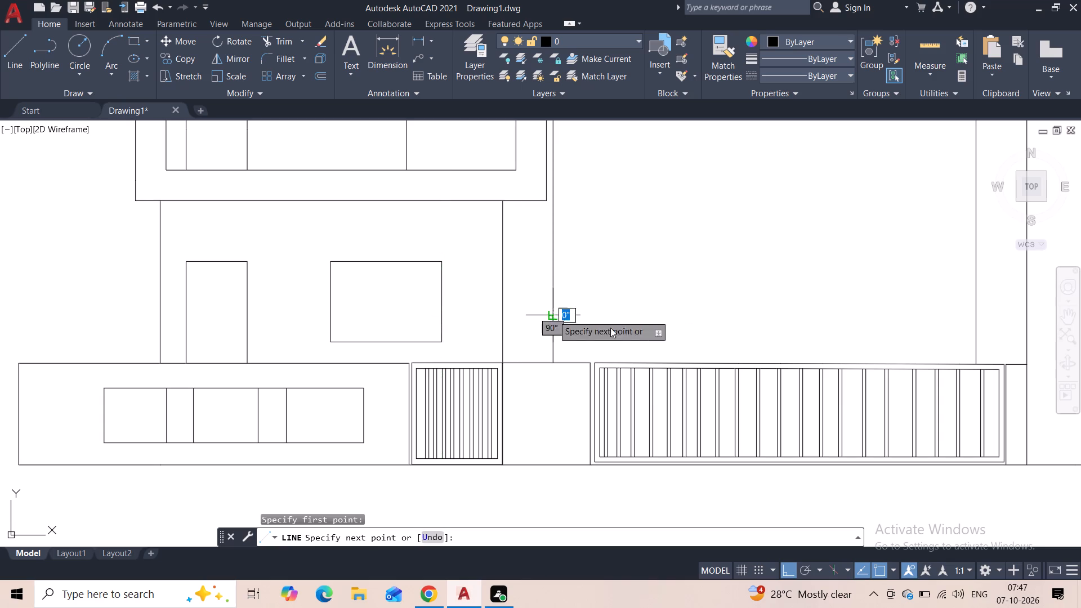
pyautogui.click(976, 311)
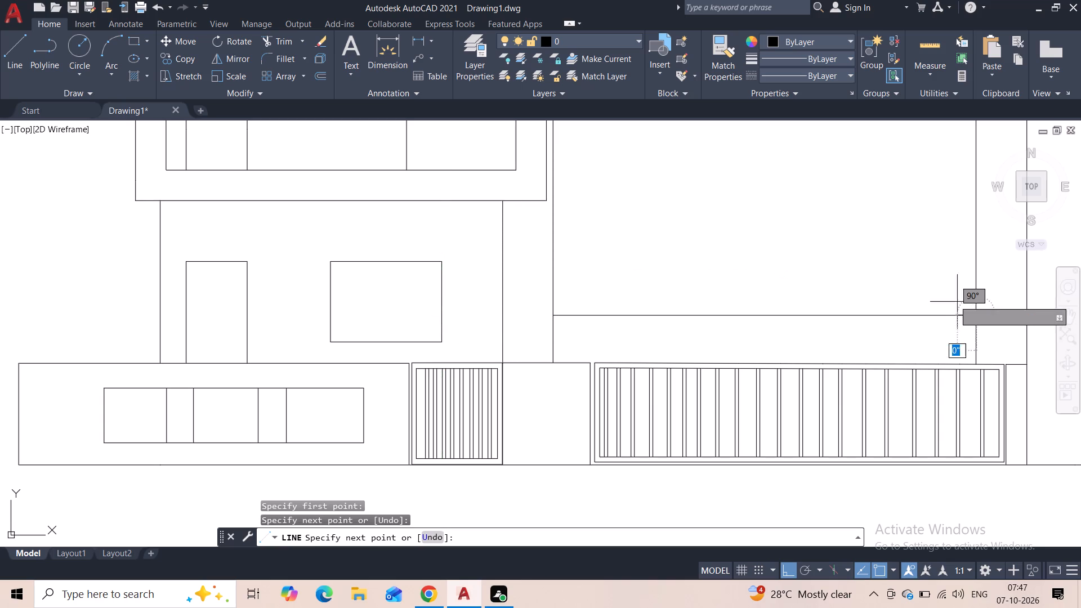
pyautogui.press('Escape')
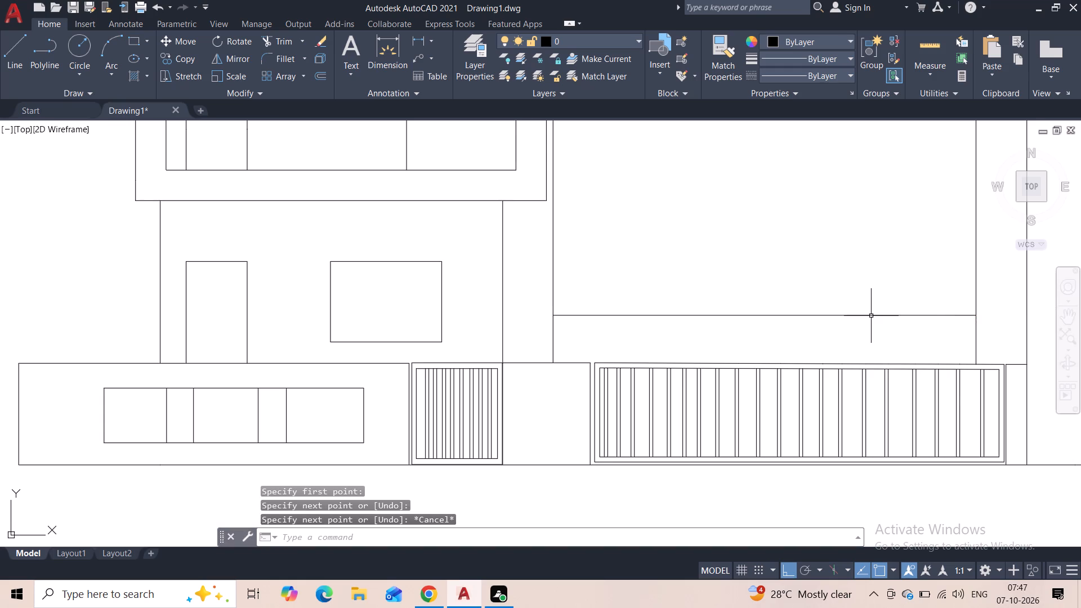
# Offset the horizontal line above the long gate upward by 1'.
pyautogui.click(691, 314)
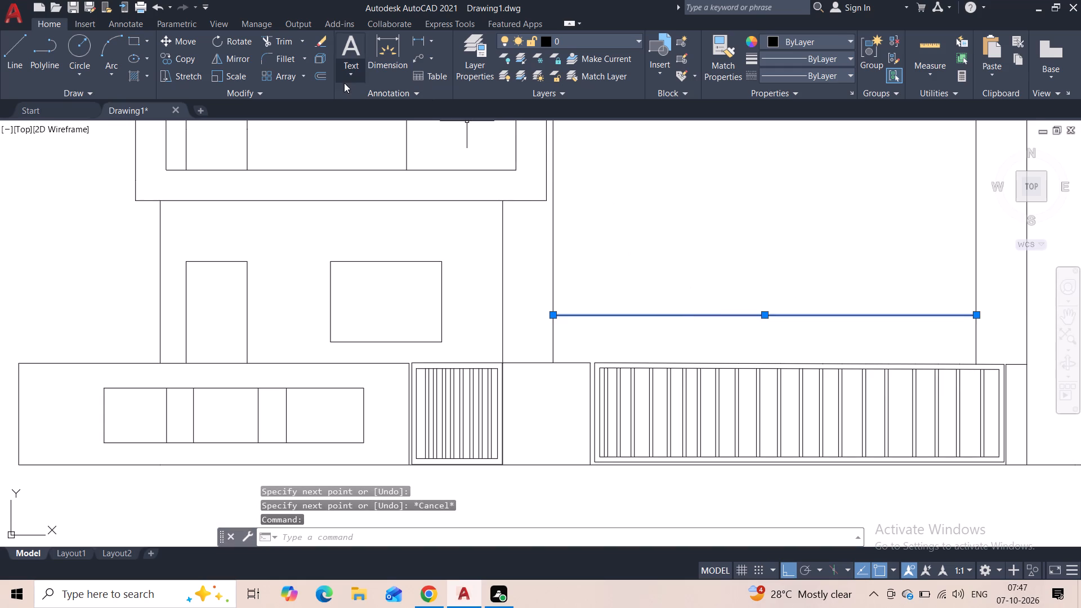
pyautogui.click(325, 77)
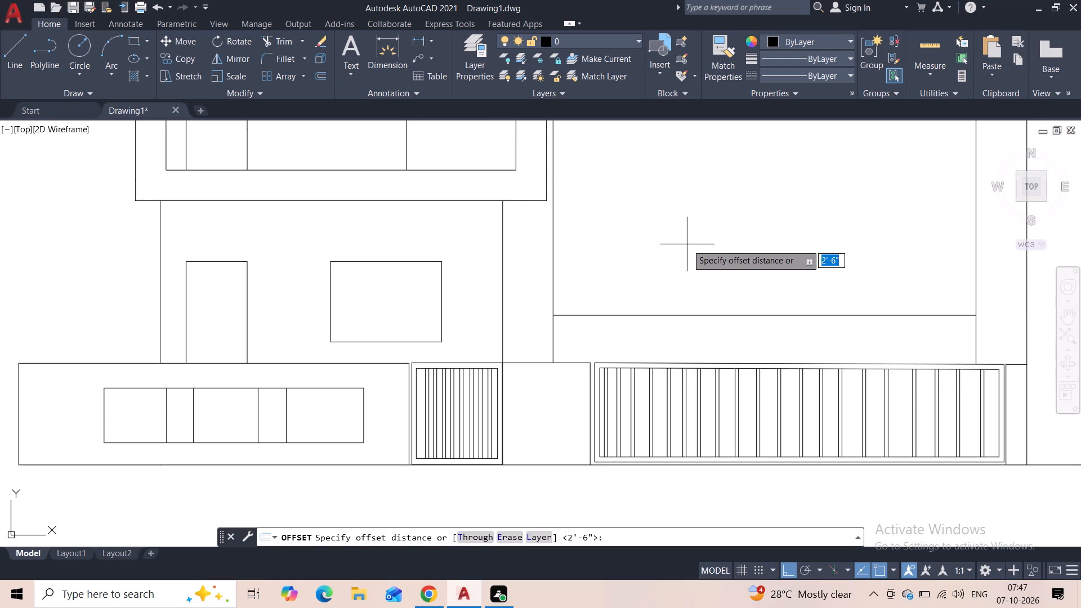
pyautogui.write("1'")
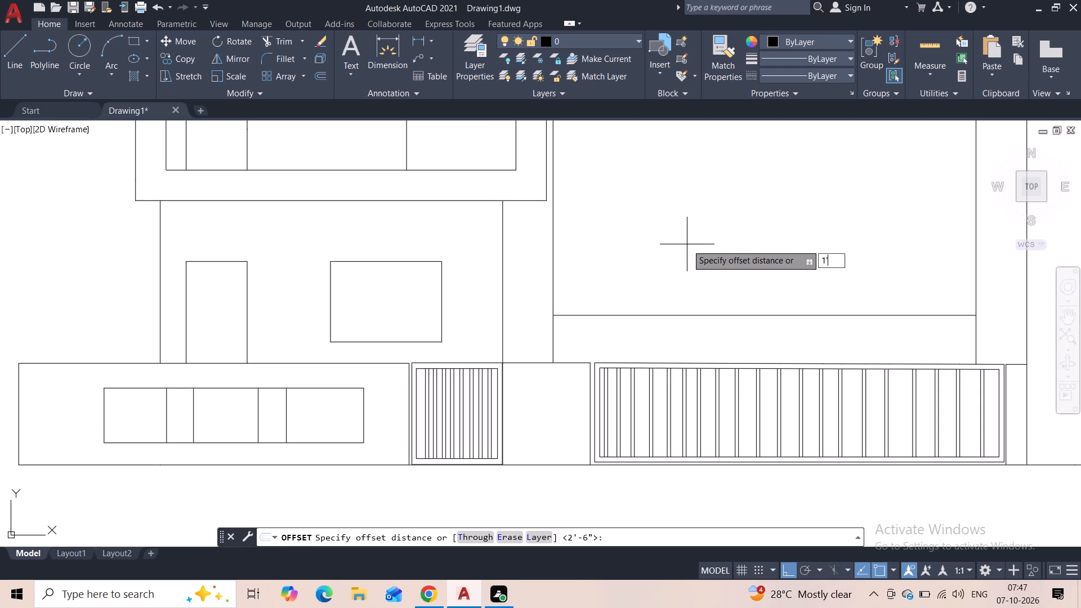
pyautogui.press('Return')
pyautogui.click(687, 244)
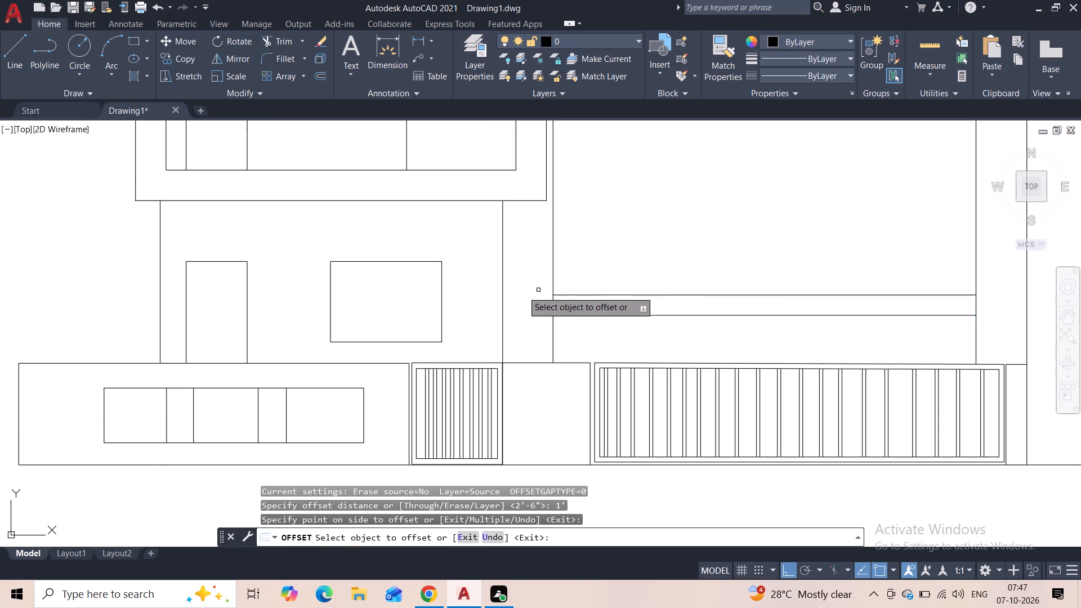
pyautogui.press('Escape')
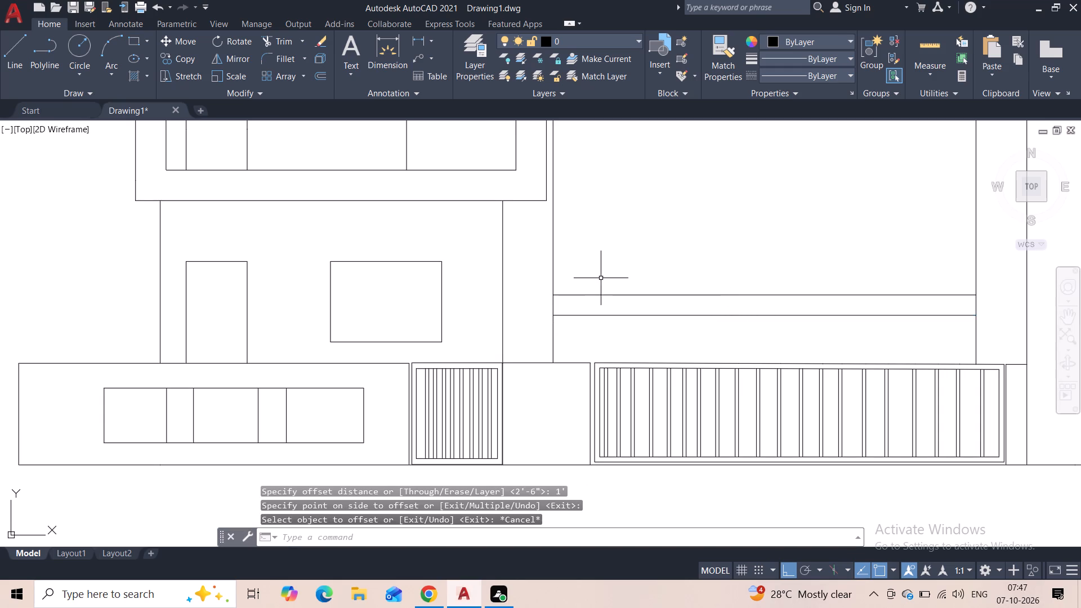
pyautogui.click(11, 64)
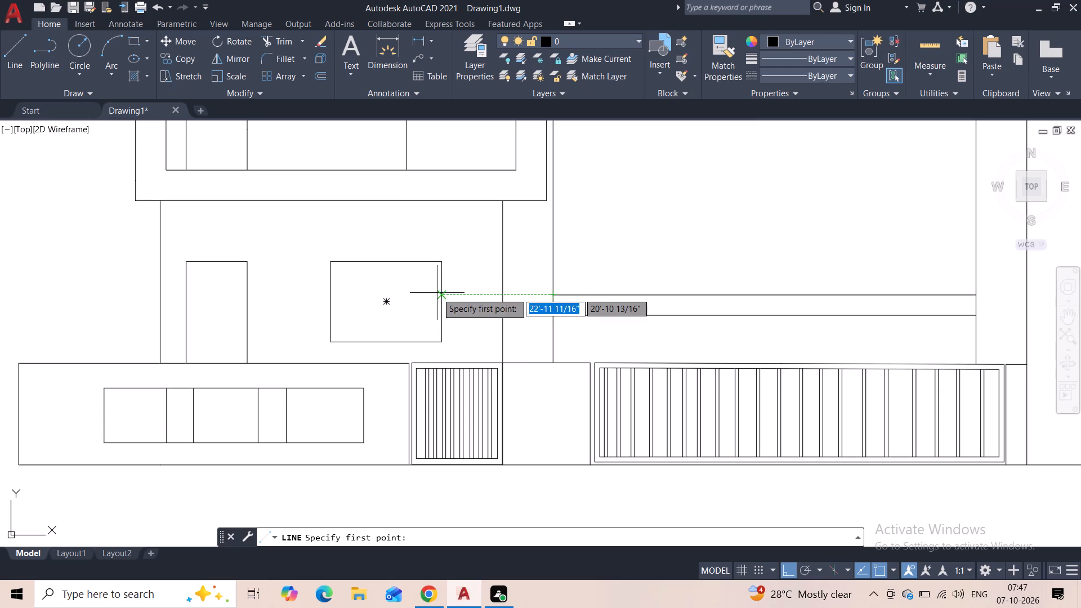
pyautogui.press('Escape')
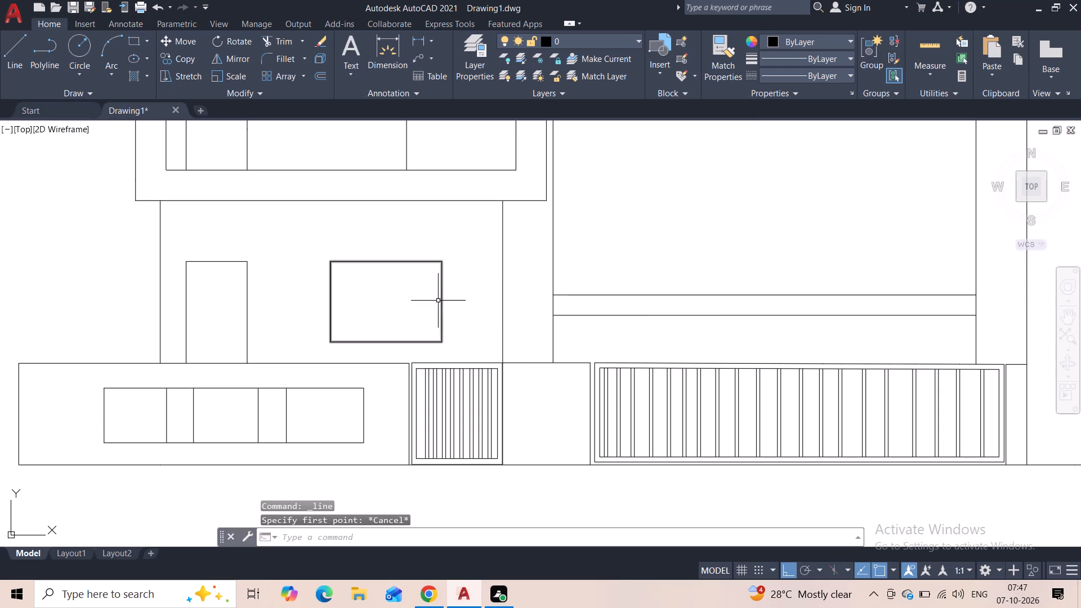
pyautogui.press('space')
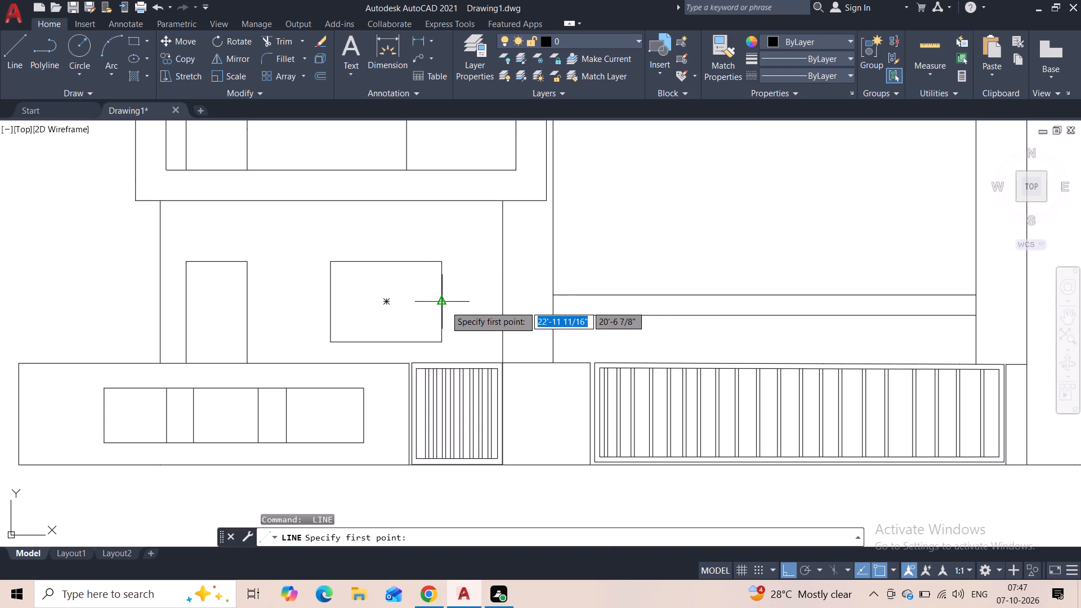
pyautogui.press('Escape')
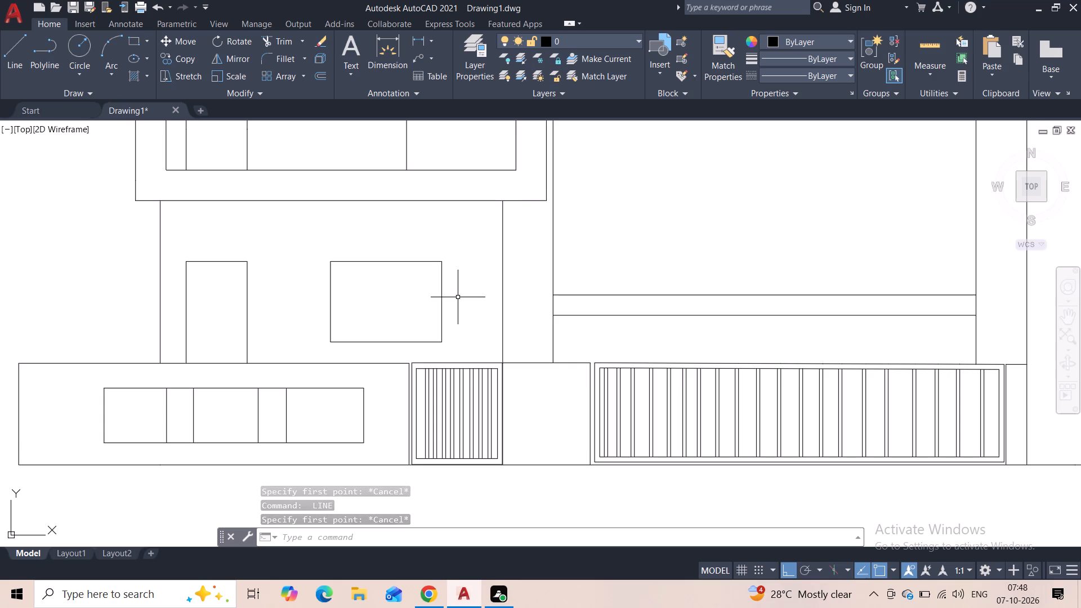
# Draw the first two stair steps rising rightward from near the left end of the long gate's top edge, with 6" risers and 10" treads.
pyautogui.moveTo(624, 274); pyautogui.dragTo(514, 238, button='middle')
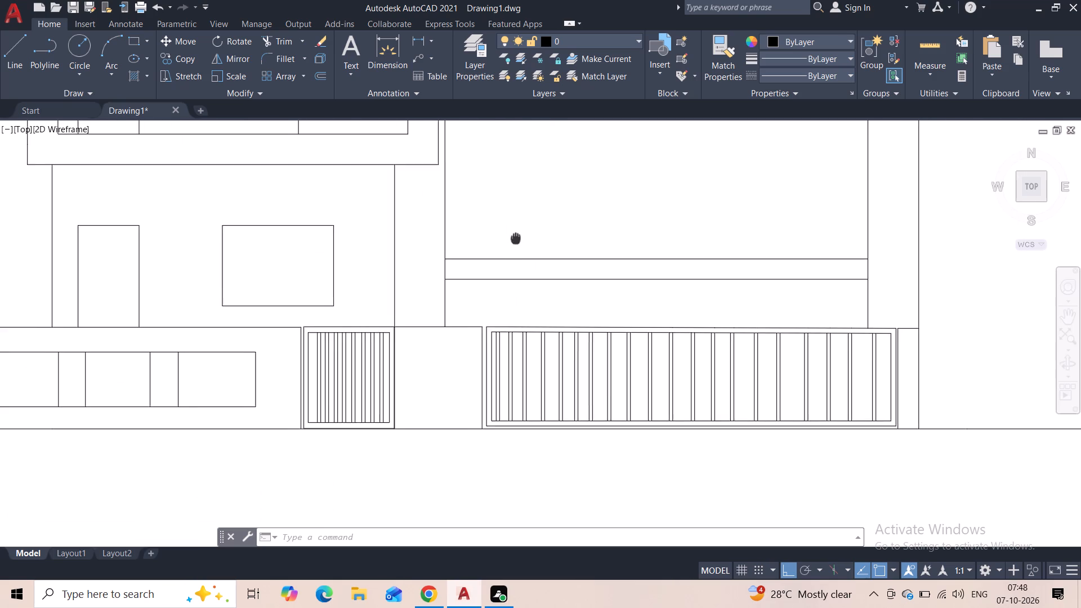
pyautogui.moveTo(514, 238); pyautogui.dragTo(480, 237, button='middle')
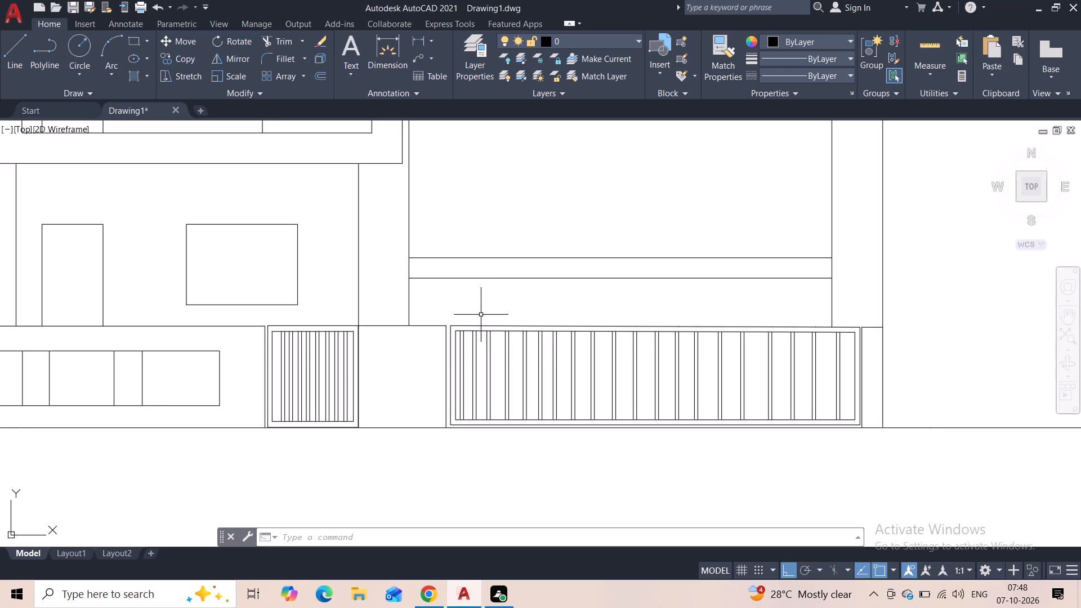
pyautogui.scroll(1, 477, 314)
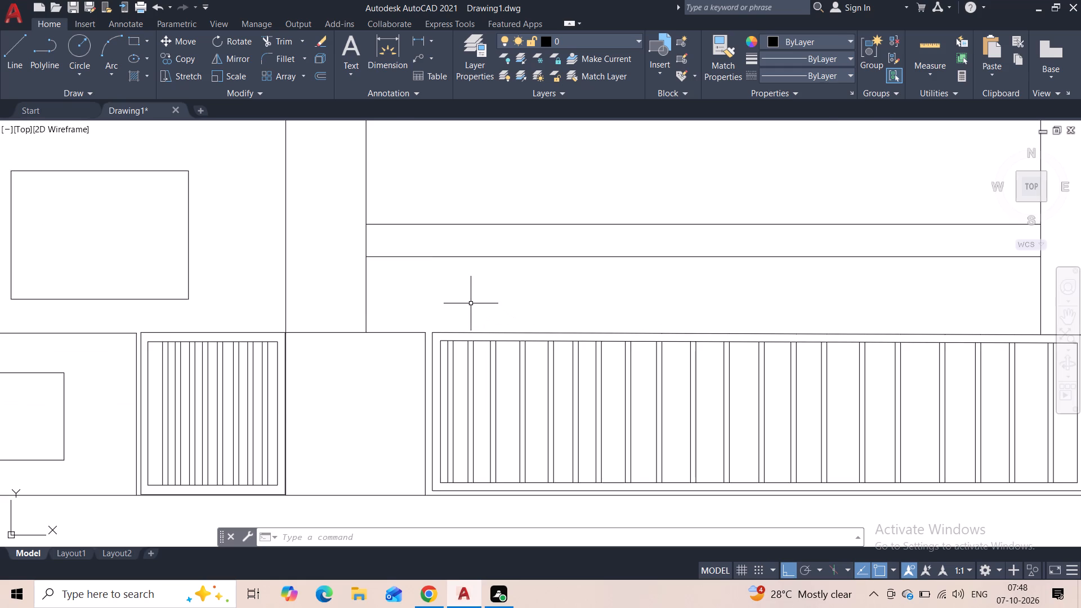
pyautogui.click(12, 57)
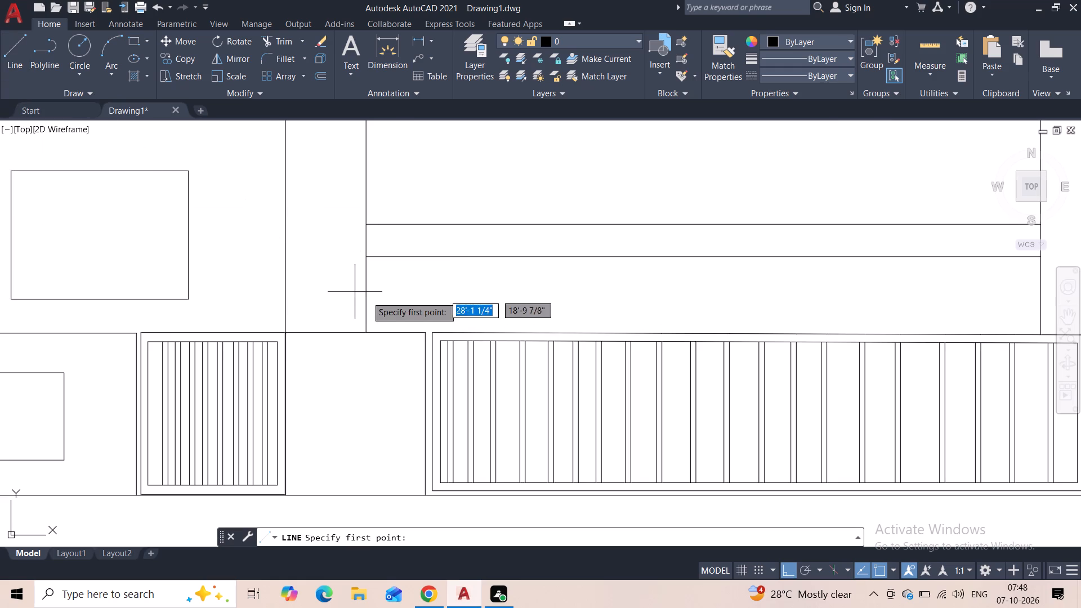
pyautogui.click(440, 331)
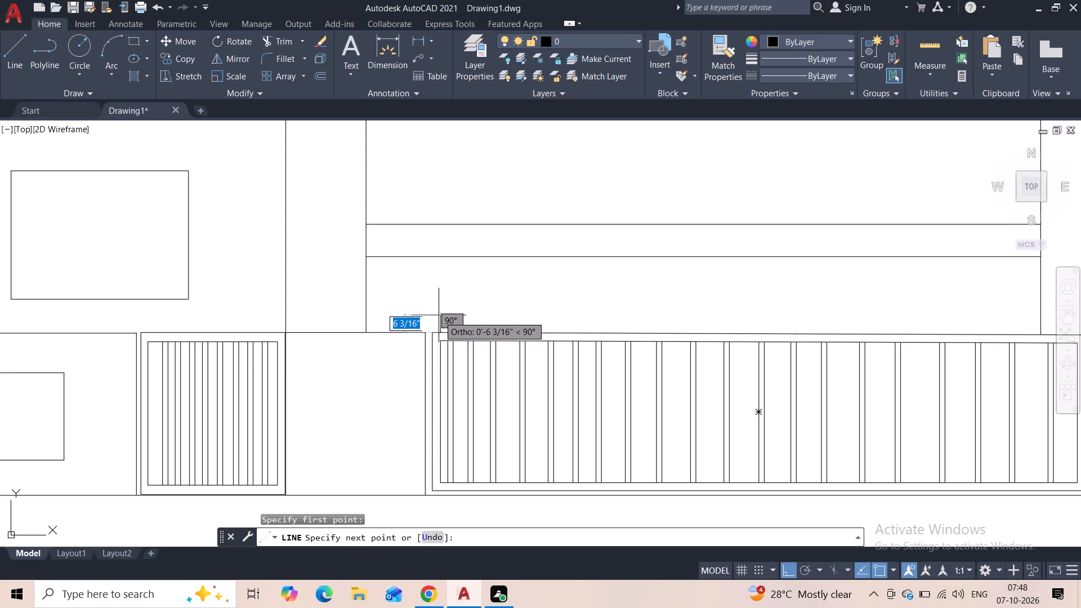
pyautogui.press('6')
pyautogui.hotkey('shift', '"')
pyautogui.press('Return')
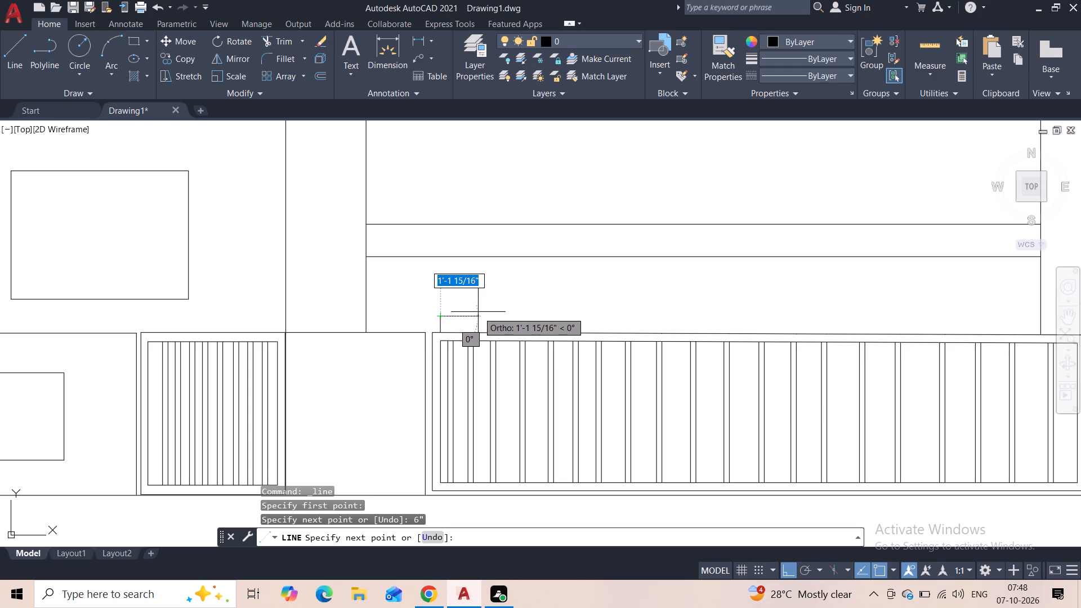
pyautogui.write('10"')
pyautogui.press('Return')
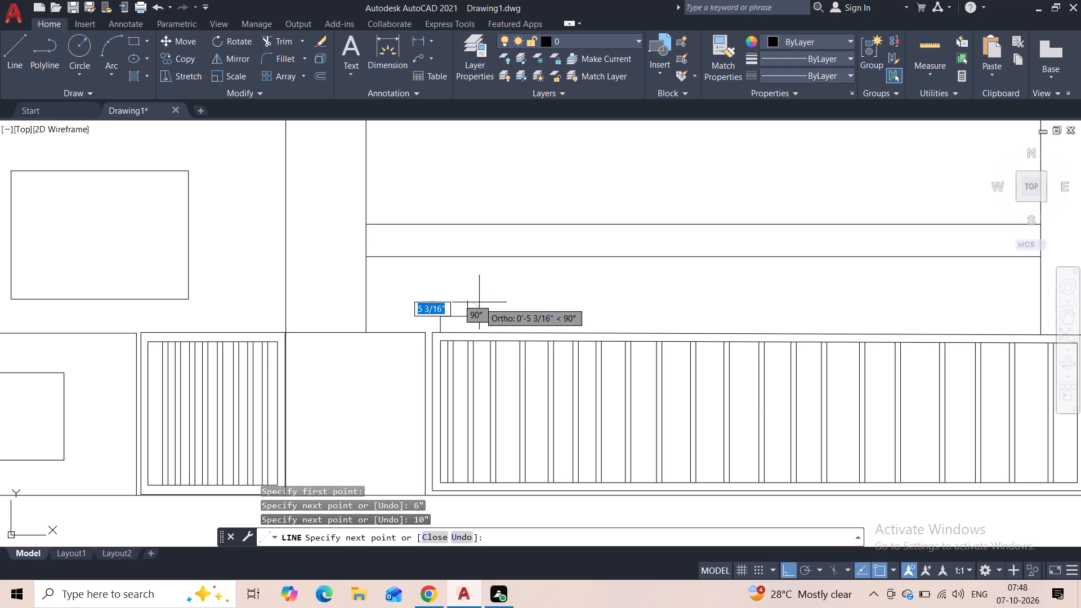
pyautogui.write('6"')
pyautogui.press('Return')
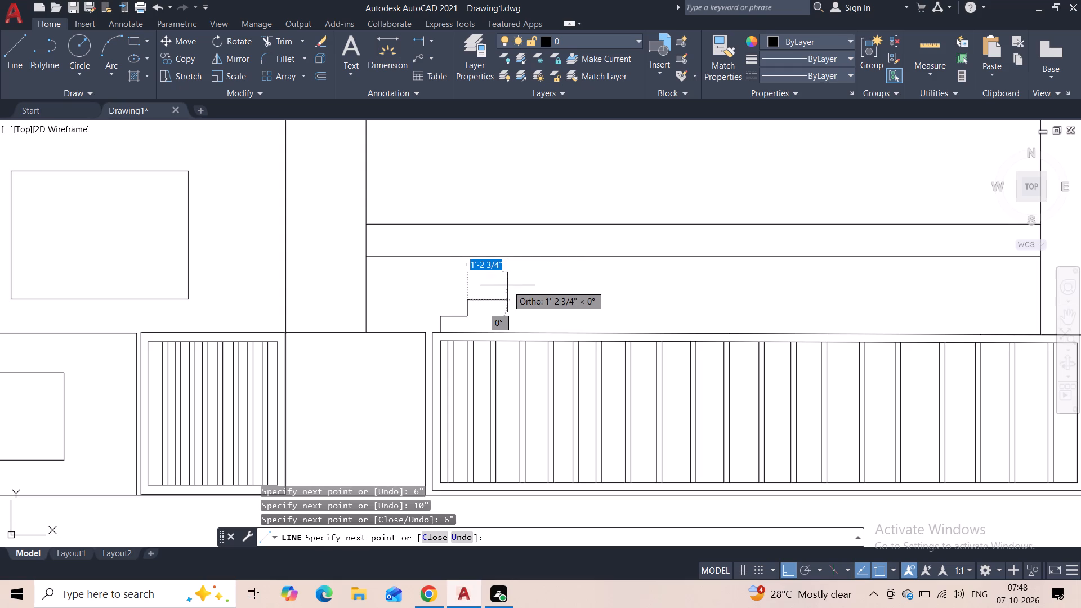
pyautogui.write('10"')
pyautogui.press('Return')
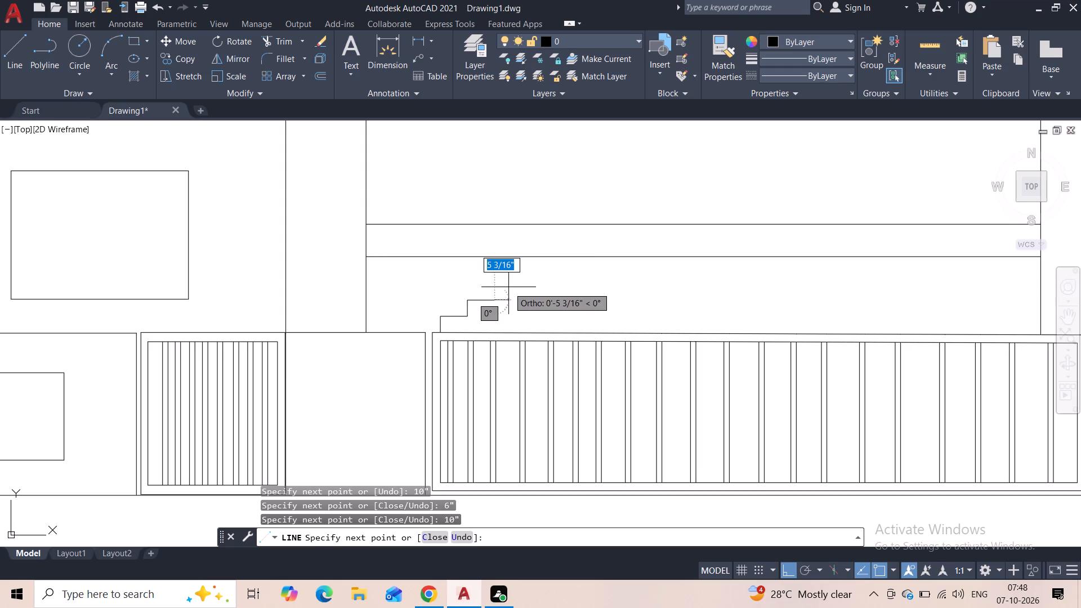
# Continue the stair profile with two more steps of 6" riser and 10" tread, ending with a short riser up to the lower horizontal line.
pyautogui.write('6"')
pyautogui.press('Return')
pyautogui.write('10')
pyautogui.hotkey('shift', '"')
pyautogui.press('Return')
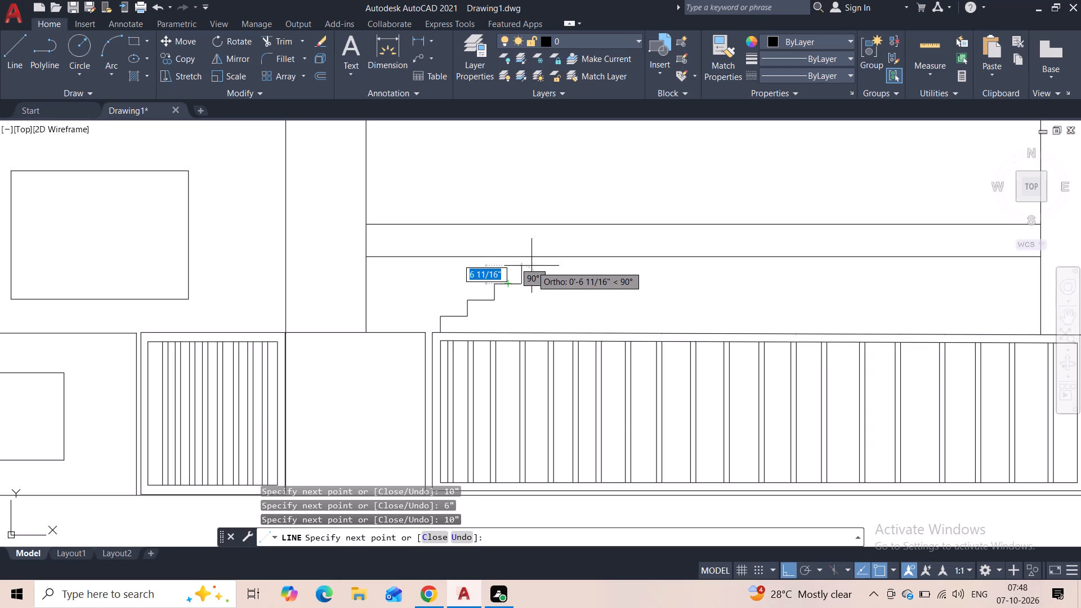
pyautogui.write('6"')
pyautogui.press('Return')
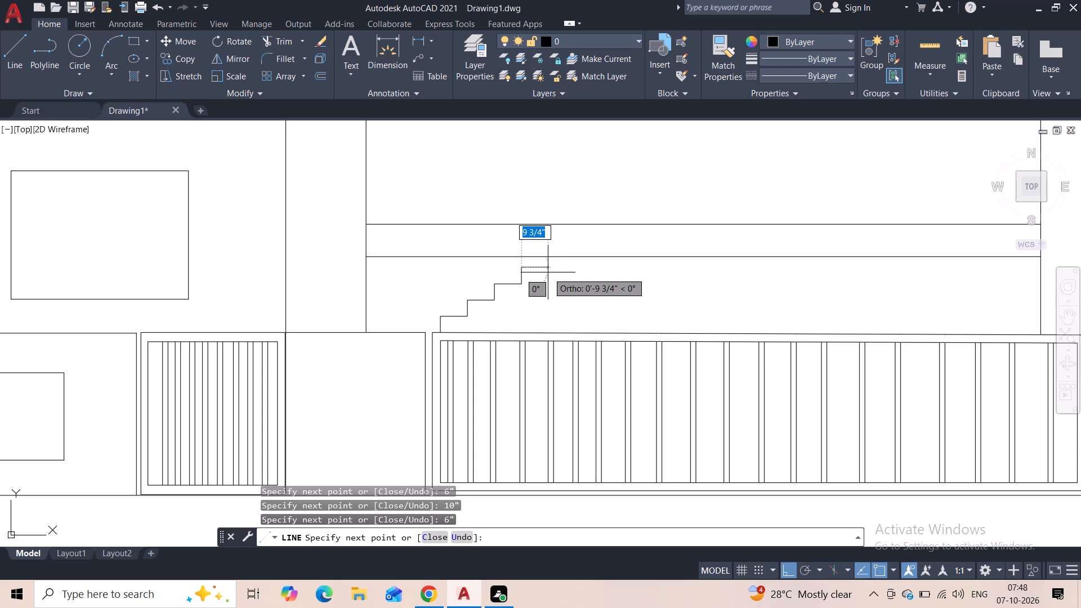
pyautogui.write('10"')
pyautogui.press('Return')
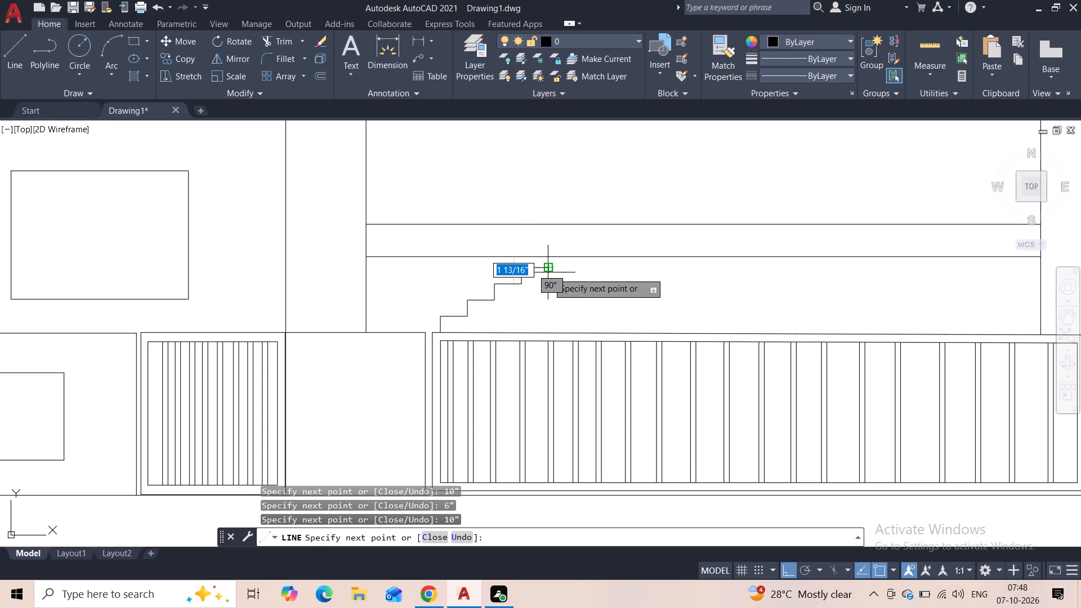
pyautogui.click(552, 258)
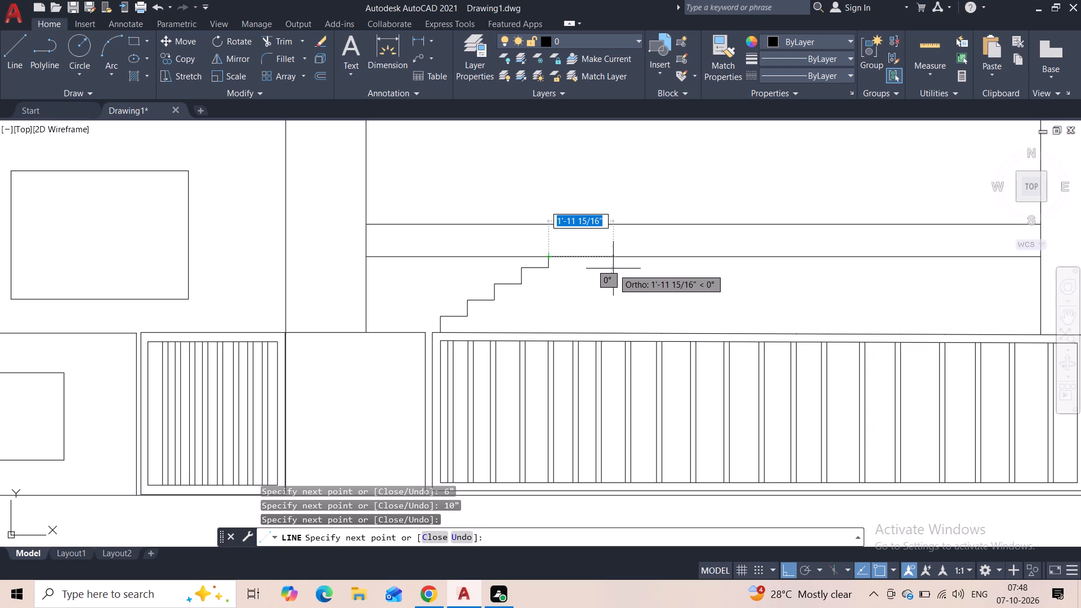
pyautogui.press('Escape')
# With Ortho off, draw the stair's sloping underside from the long gate's top edge to the lower horizontal line, then restore Ortho.
pyautogui.scroll(-1, 610, 271)
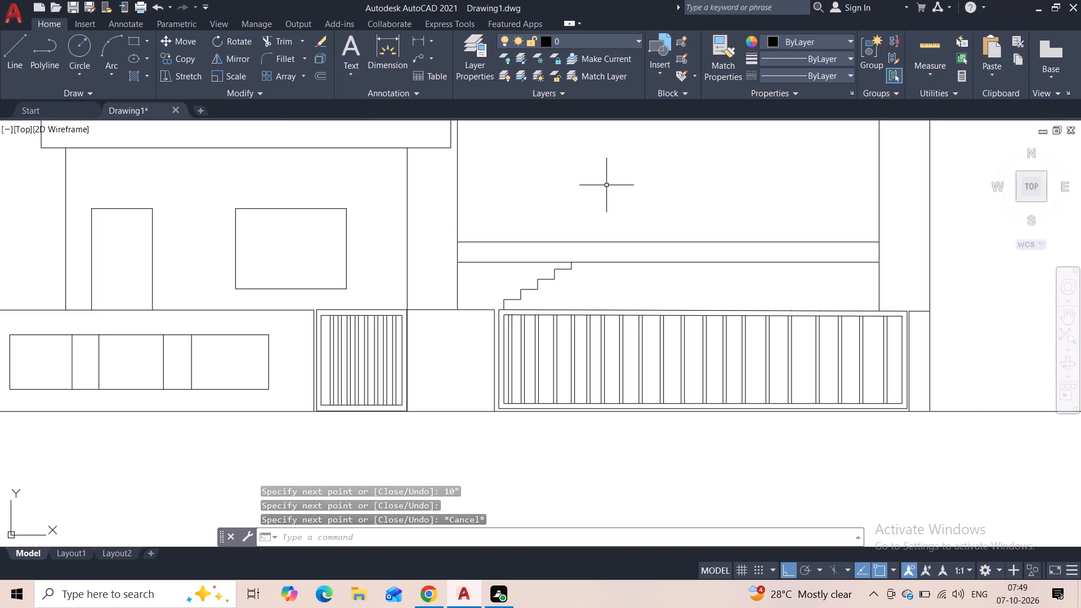
pyautogui.click(20, 55)
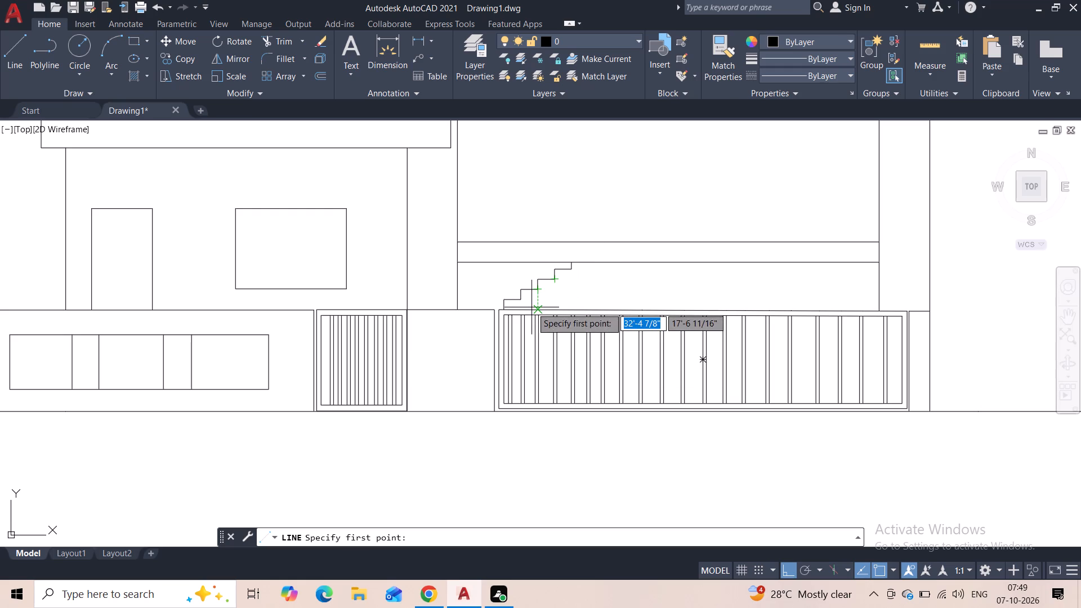
pyautogui.scroll(2, 531, 307)
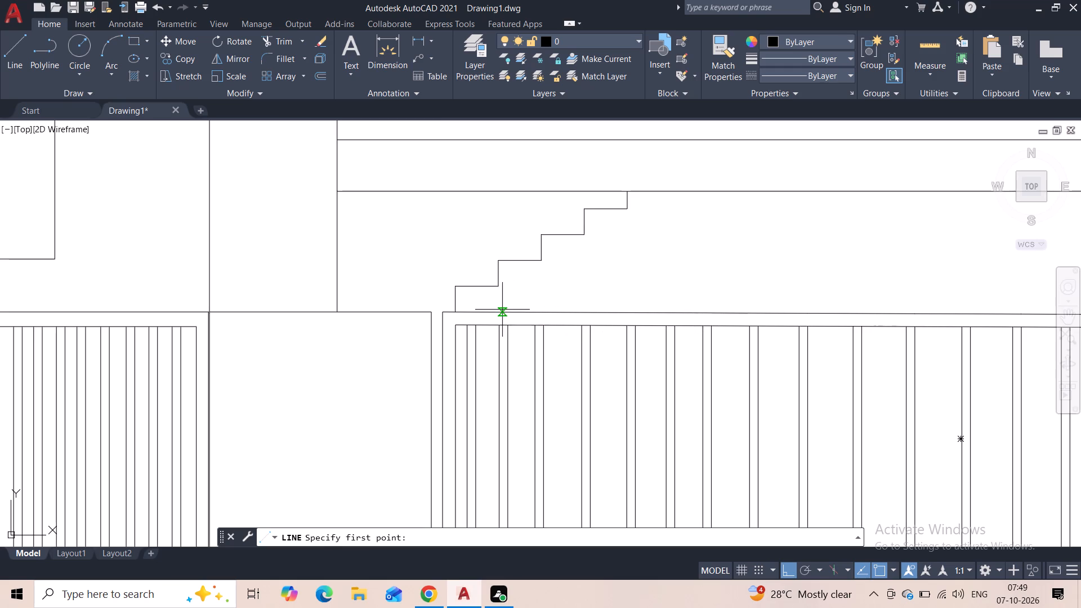
pyautogui.click(502, 310)
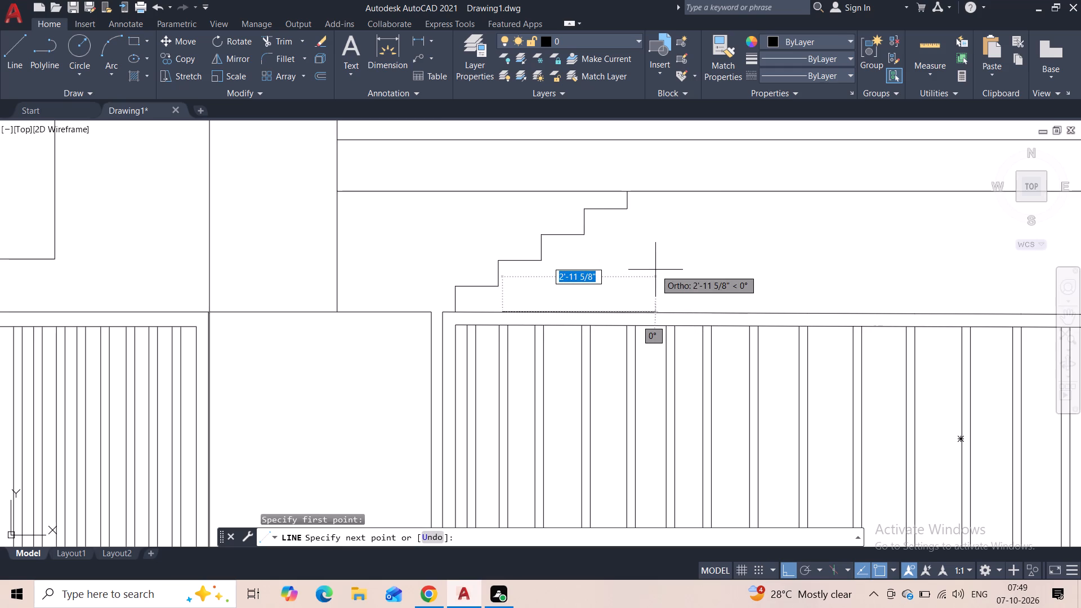
pyautogui.press('F8')
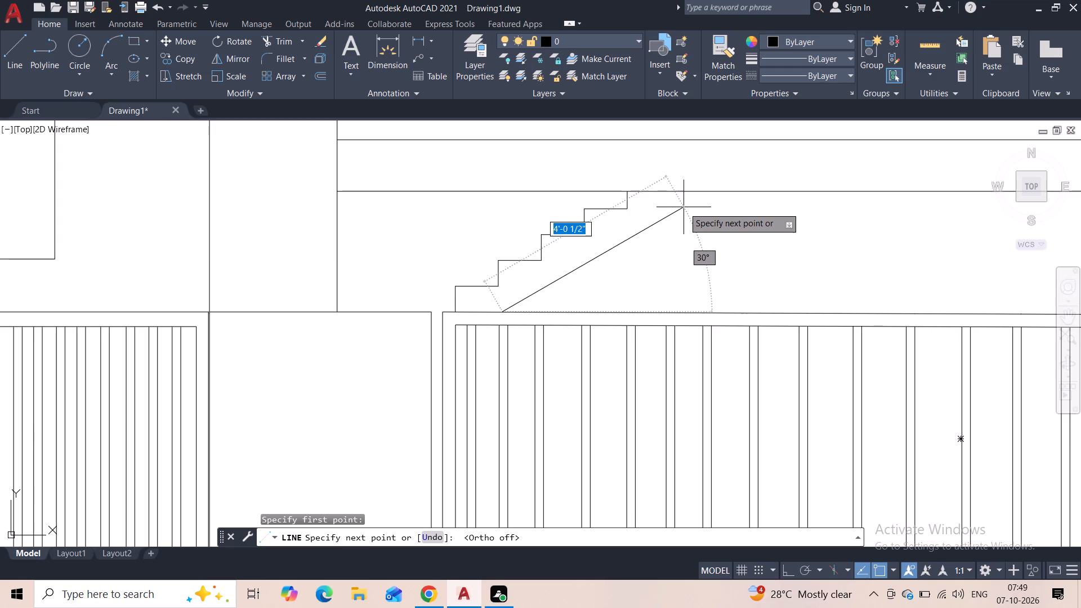
pyautogui.click(694, 190)
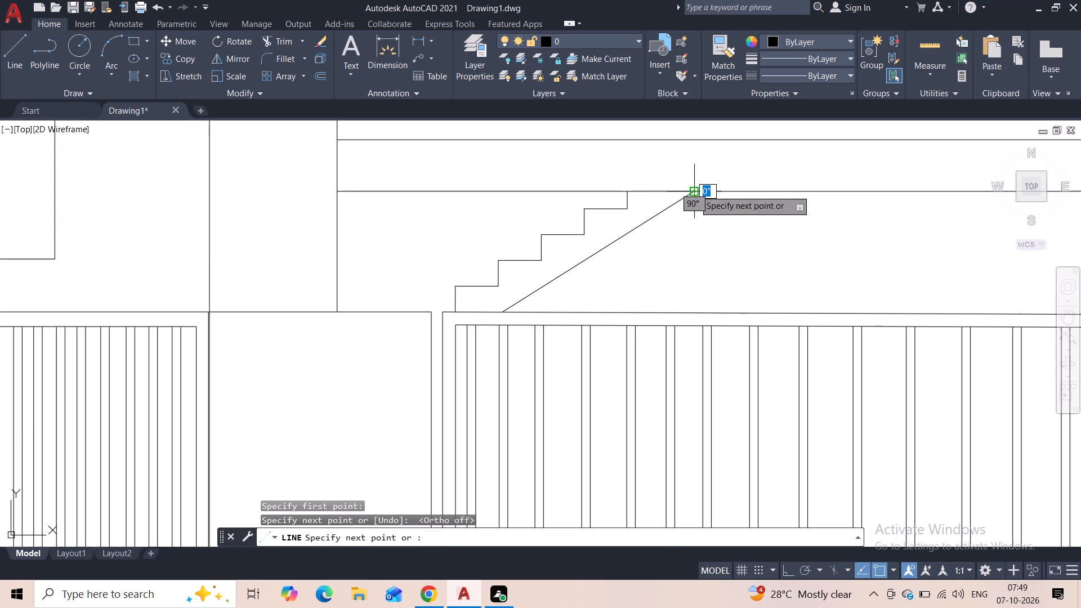
pyautogui.press('Escape')
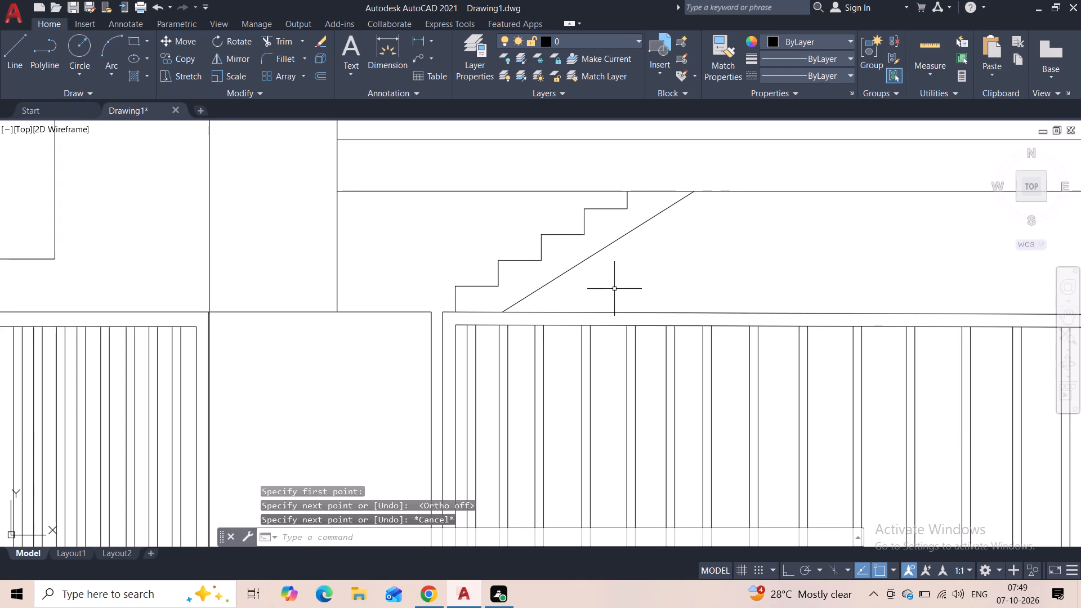
pyautogui.scroll(-1, 614, 289)
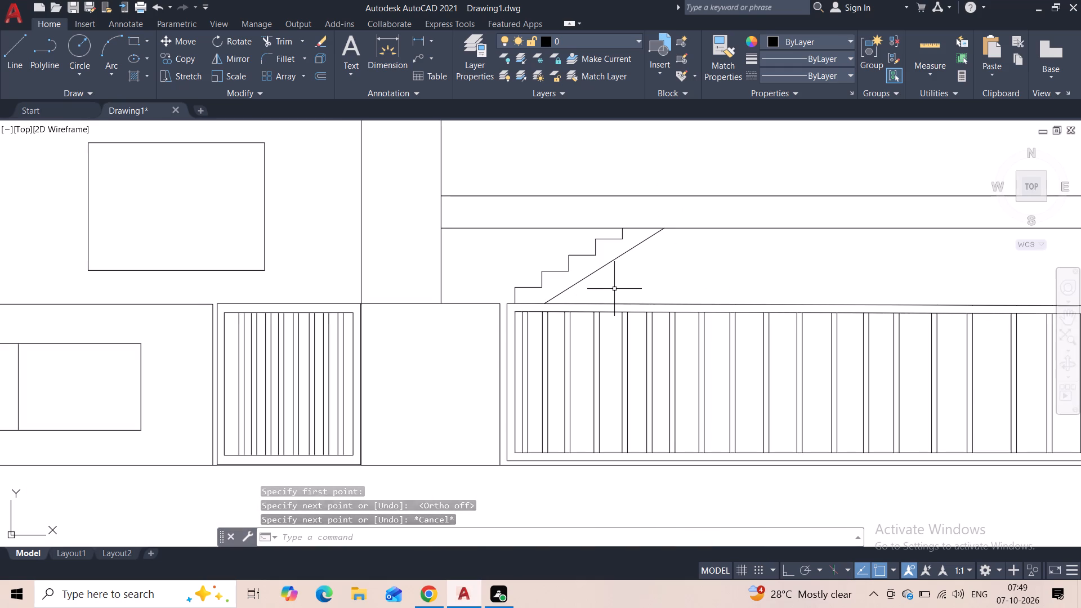
pyautogui.scroll(-1, 632, 275)
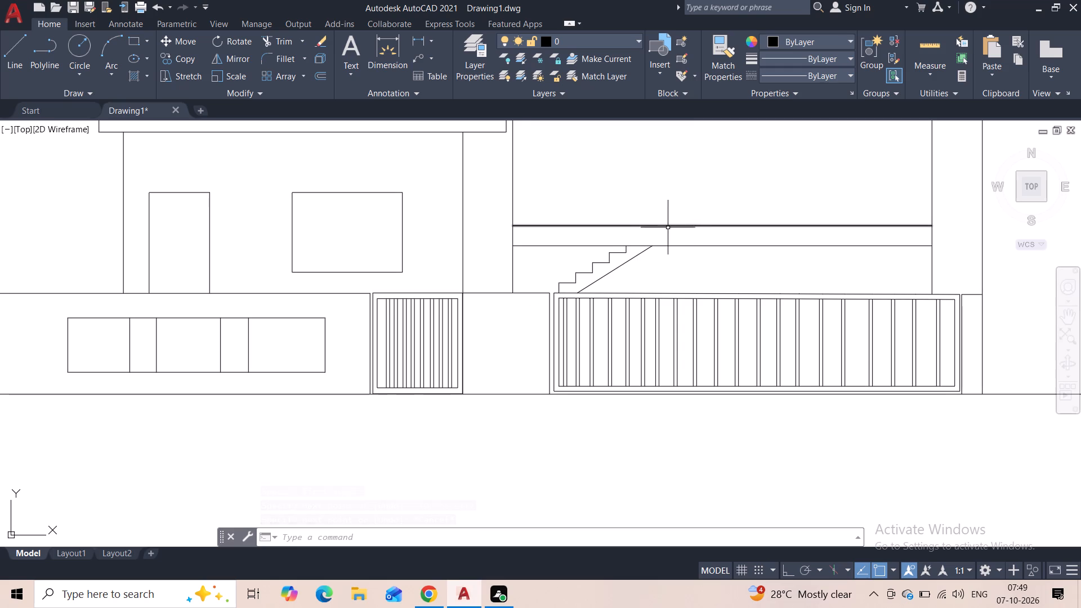
pyautogui.press('F8')
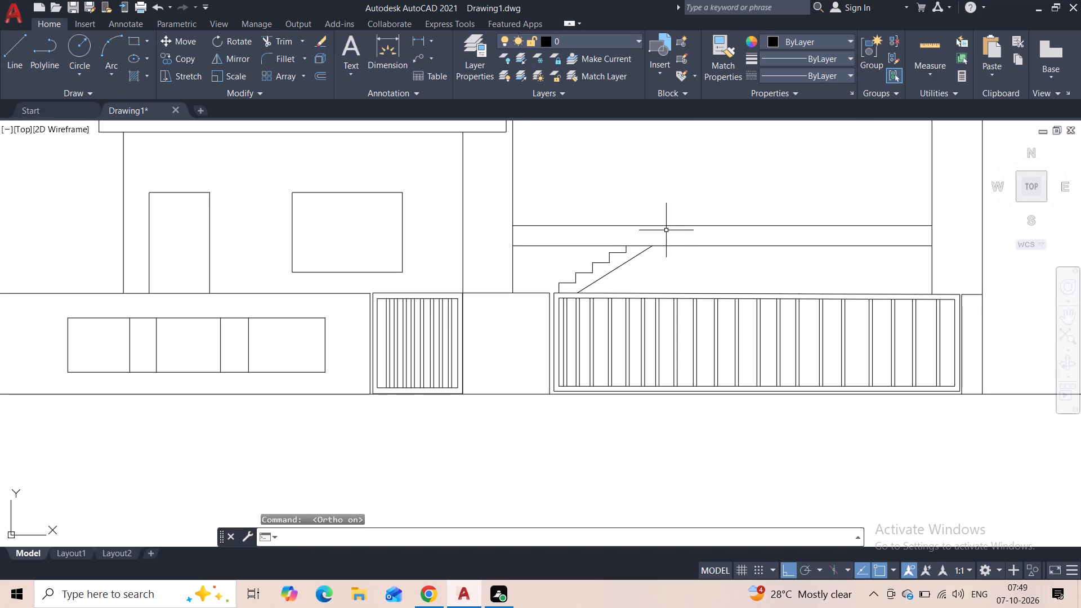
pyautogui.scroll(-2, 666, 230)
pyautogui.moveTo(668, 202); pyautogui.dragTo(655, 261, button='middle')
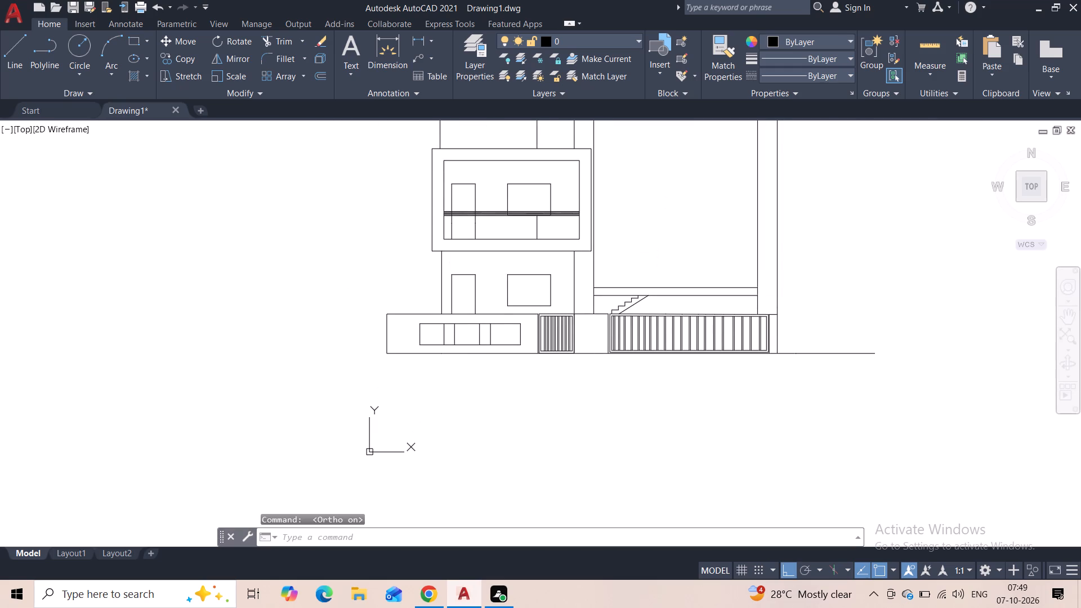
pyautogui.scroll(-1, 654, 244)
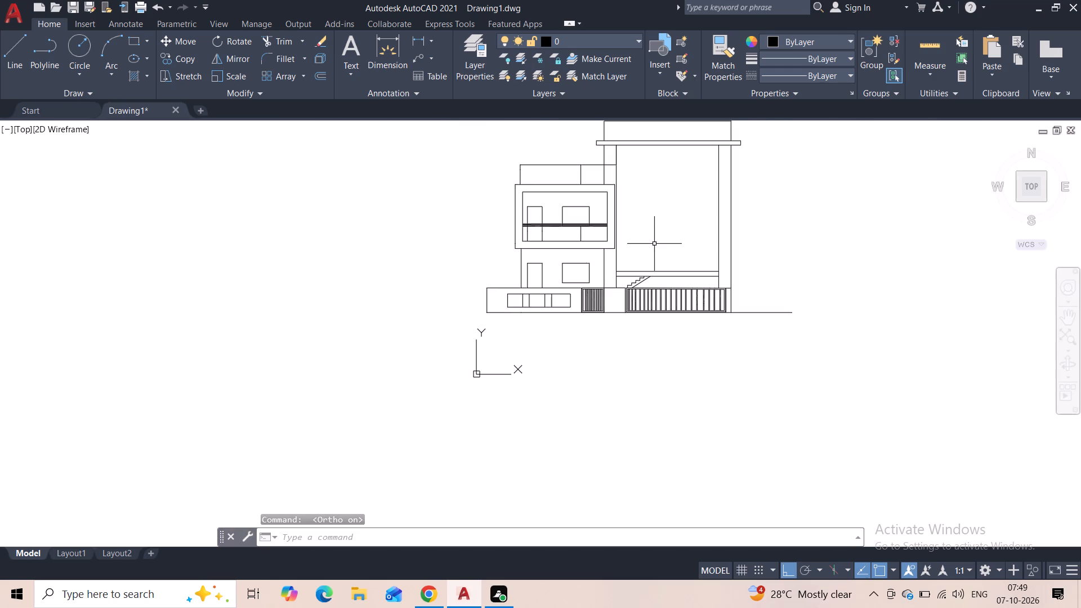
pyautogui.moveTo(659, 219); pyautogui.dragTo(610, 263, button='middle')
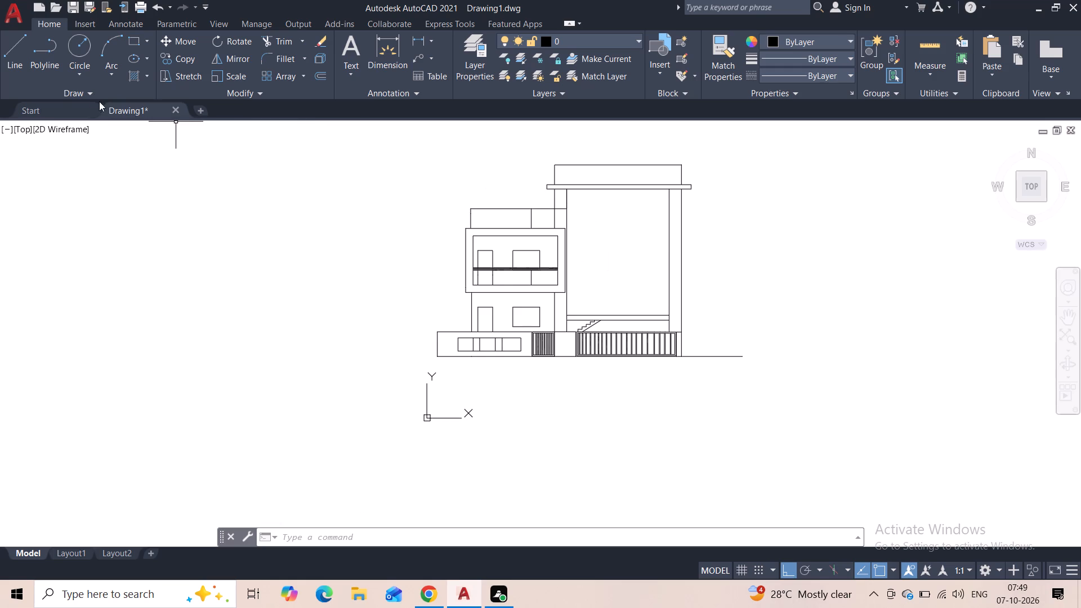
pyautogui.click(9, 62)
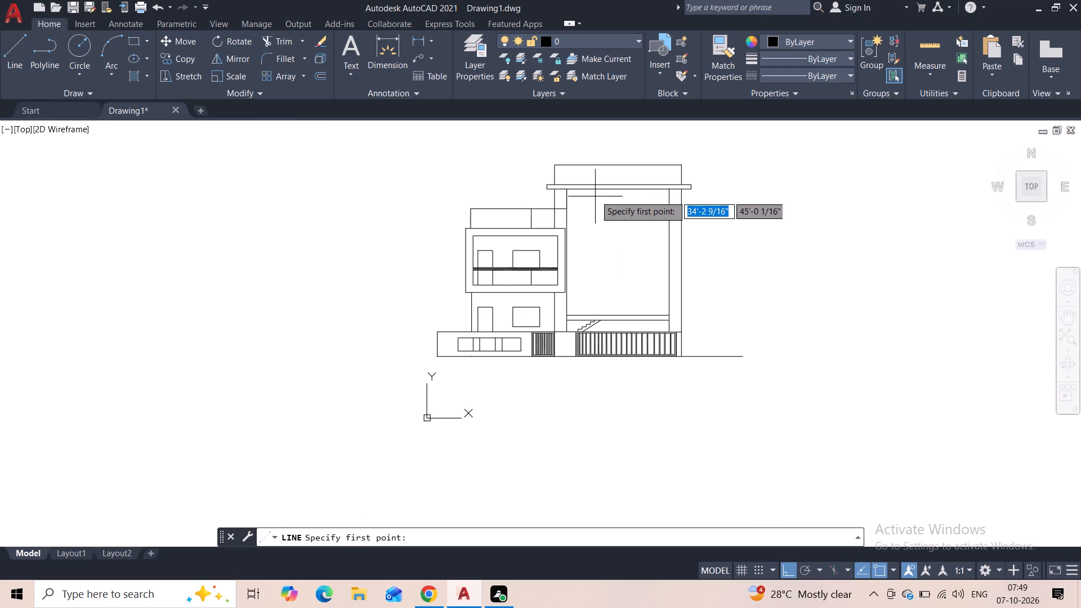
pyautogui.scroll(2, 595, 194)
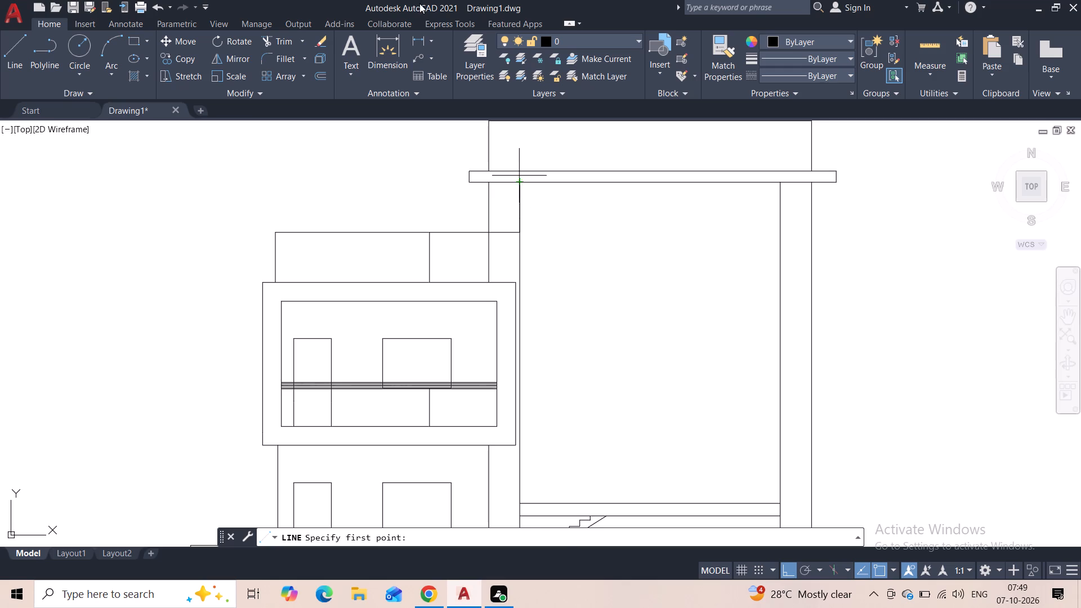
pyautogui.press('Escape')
# Draw a rectangle filling the tower opening from the slab's underside at the inner left edge to the upper horizontal line at the inner right edge.
pyautogui.click(139, 43)
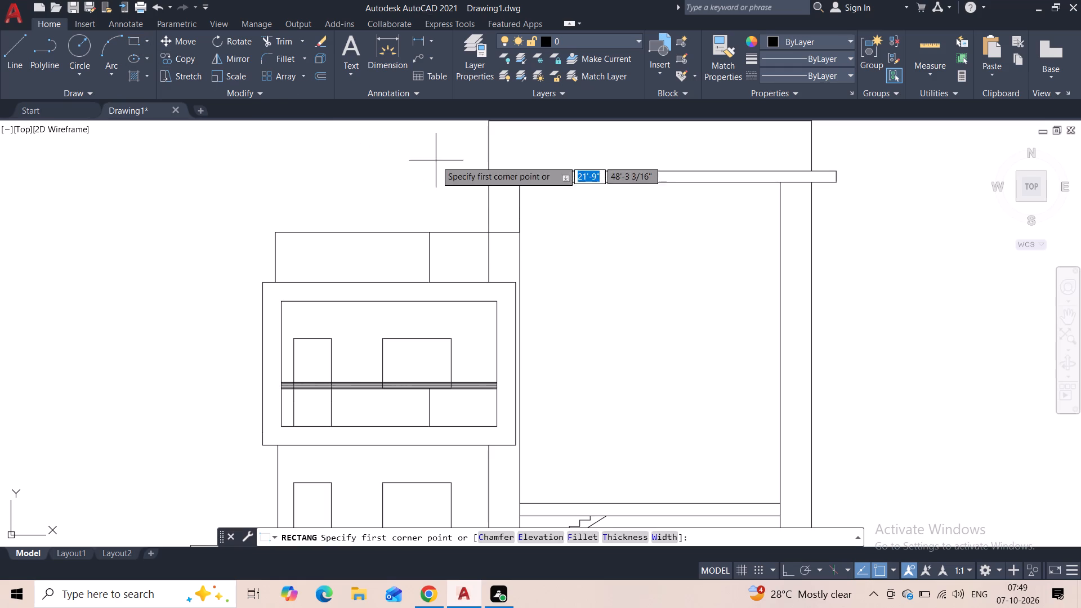
pyautogui.click(521, 187)
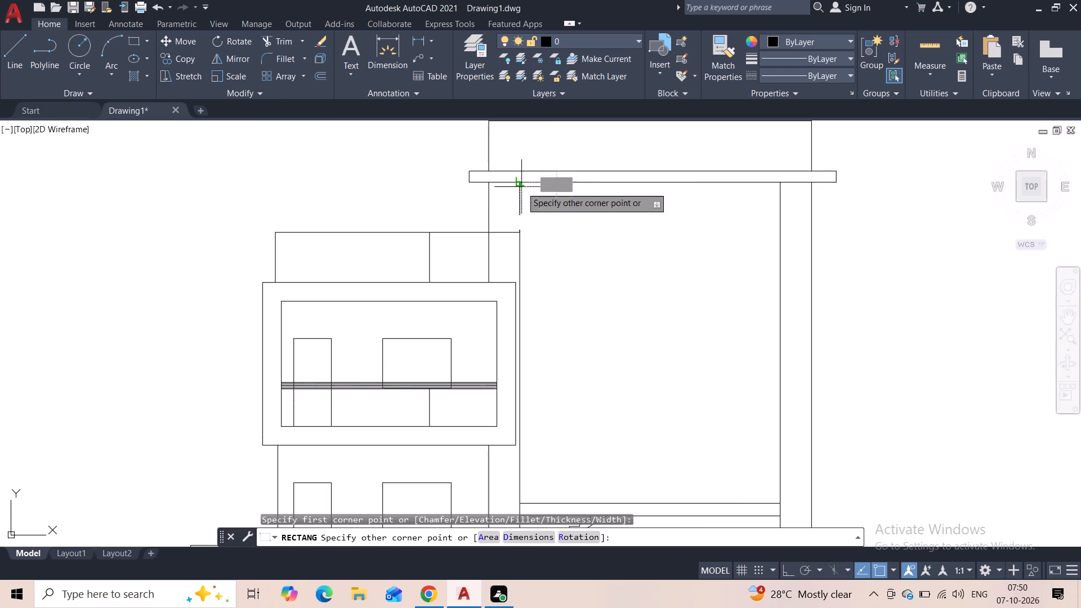
pyautogui.moveTo(600, 307); pyautogui.dragTo(533, 160, button='middle')
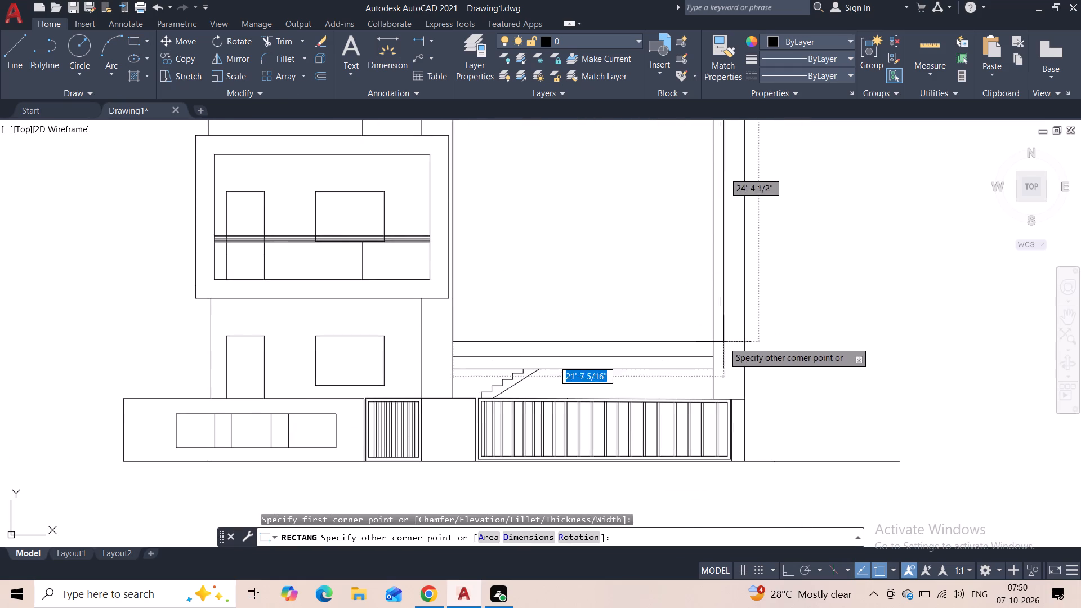
pyautogui.click(714, 360)
pyautogui.press('Escape')
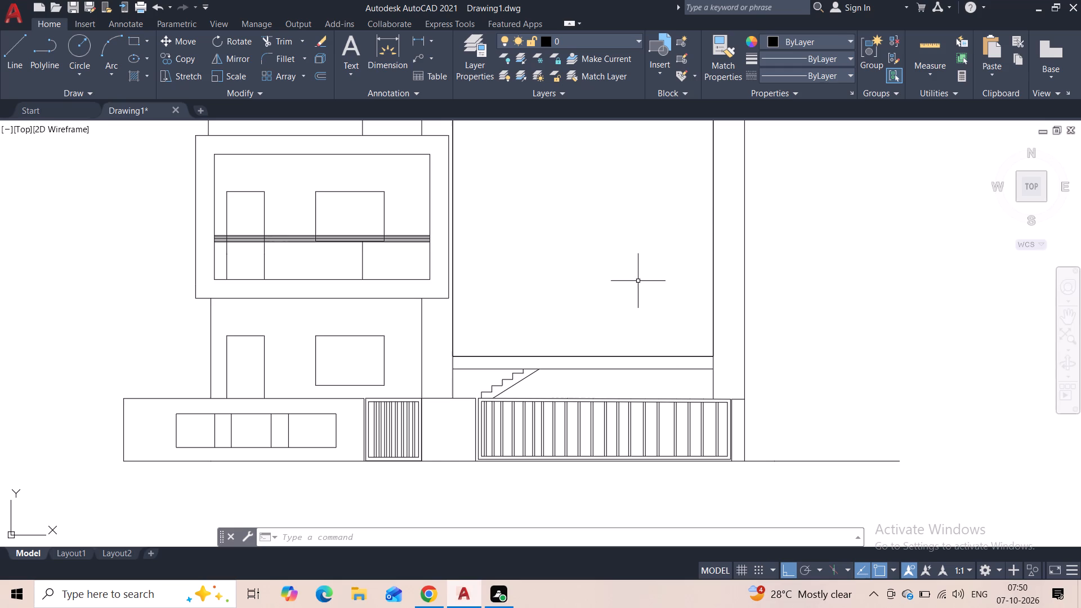
# Draw a rectangular panel about 16'-9" wide and 19'-8" high inside the tower opening, starting on its left edge below the slab.
pyautogui.moveTo(620, 252); pyautogui.dragTo(601, 327, button='middle')
pyautogui.scroll(-1, 587, 305)
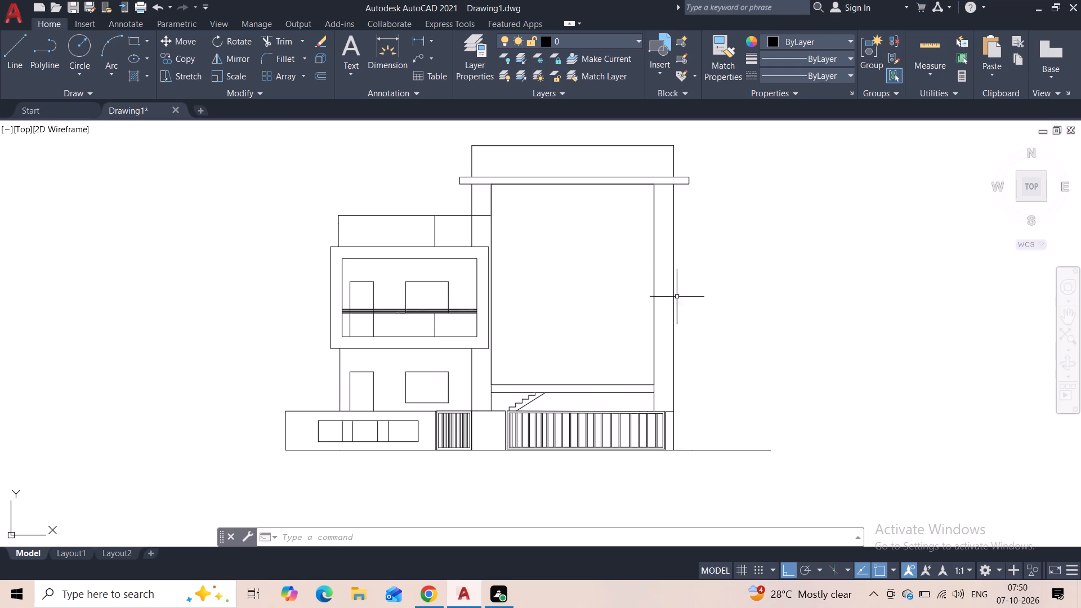
pyautogui.click(131, 46)
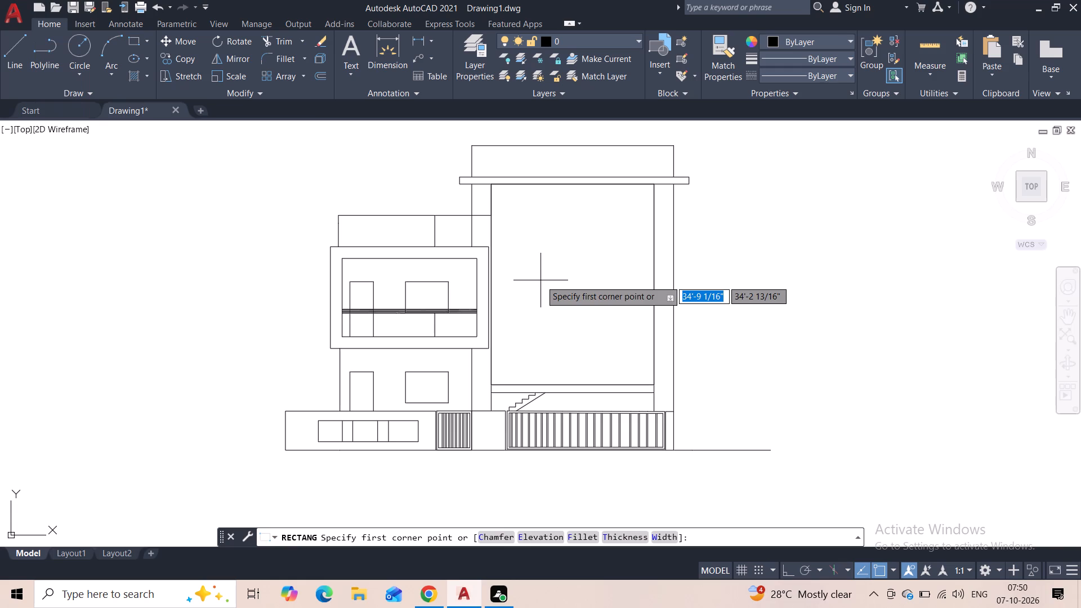
pyautogui.click(492, 206)
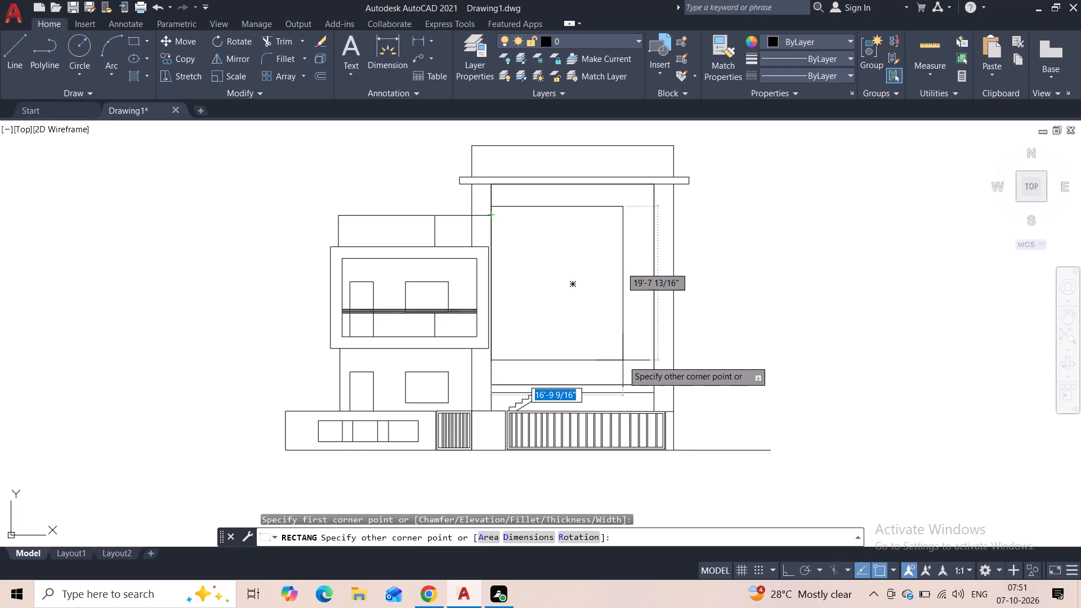
pyautogui.click(623, 360)
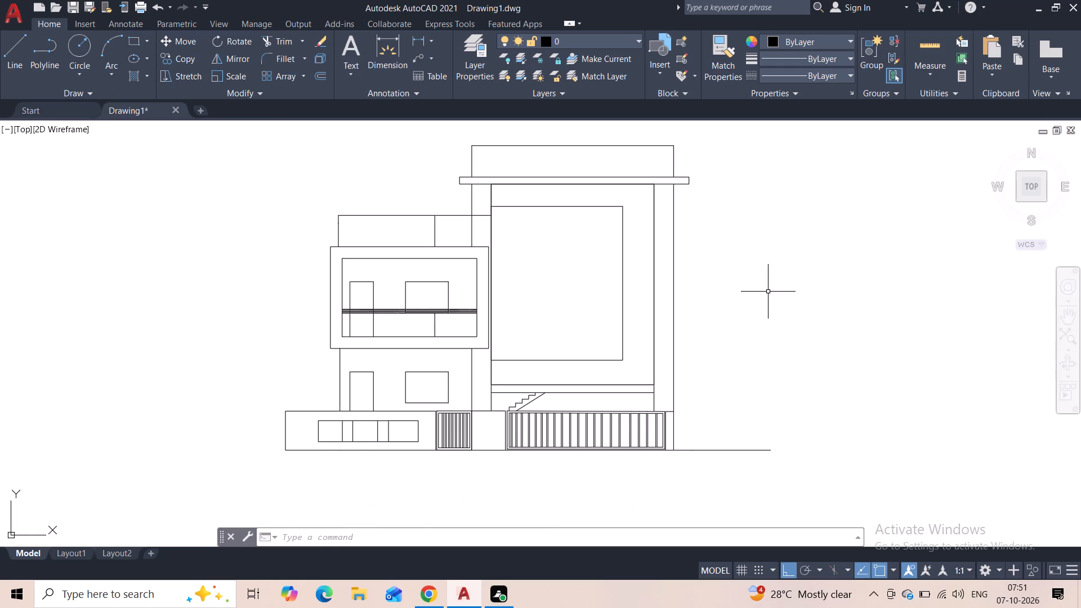
# Draw a vertical line from the midpoint of the panel's top edge to its bottom edge, dividing it in half.
pyautogui.click(18, 51)
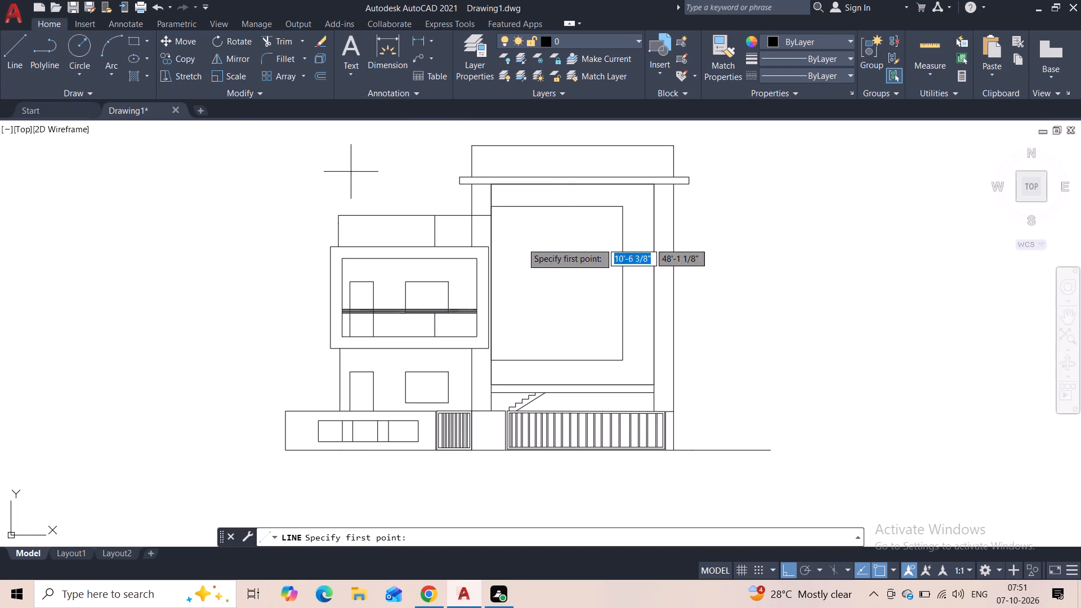
pyautogui.click(562, 204)
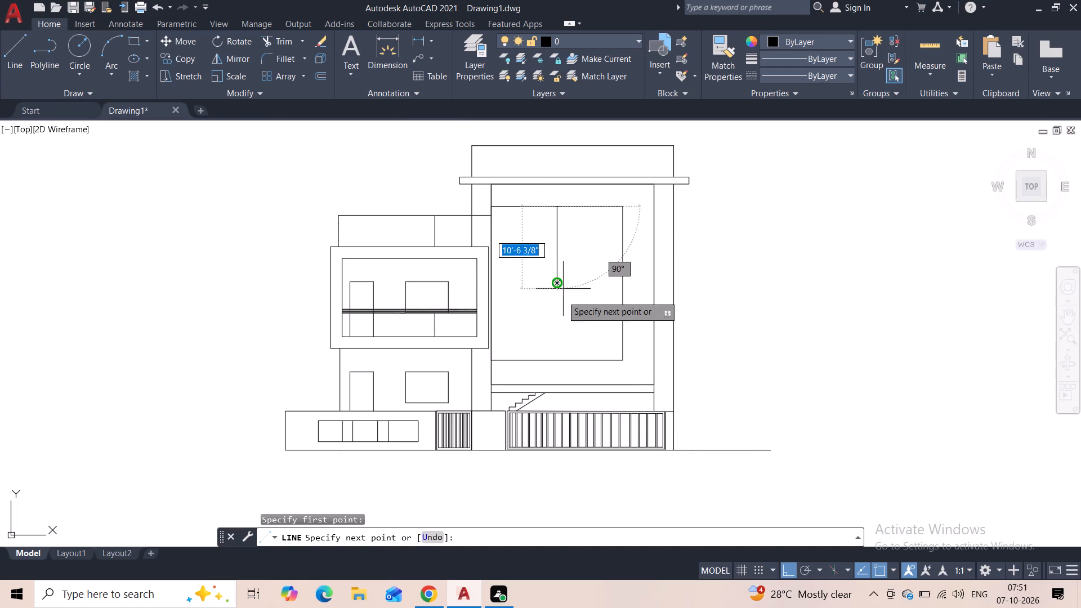
pyautogui.click(553, 360)
pyautogui.press('Escape')
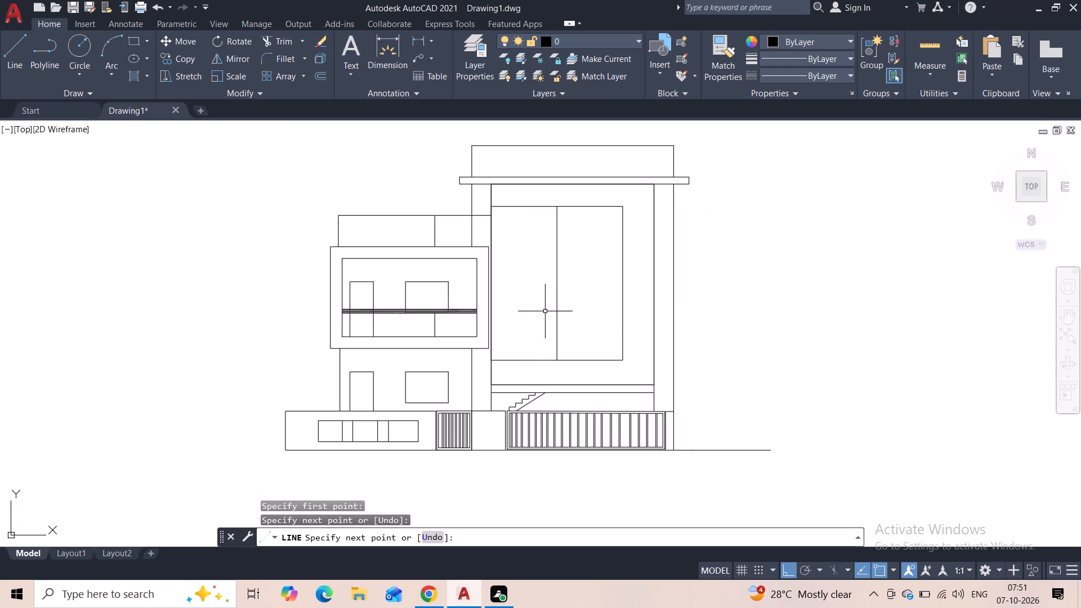
# Draw a small window rectangle about 3' wide near the top of the panel's right half.
pyautogui.click(133, 42)
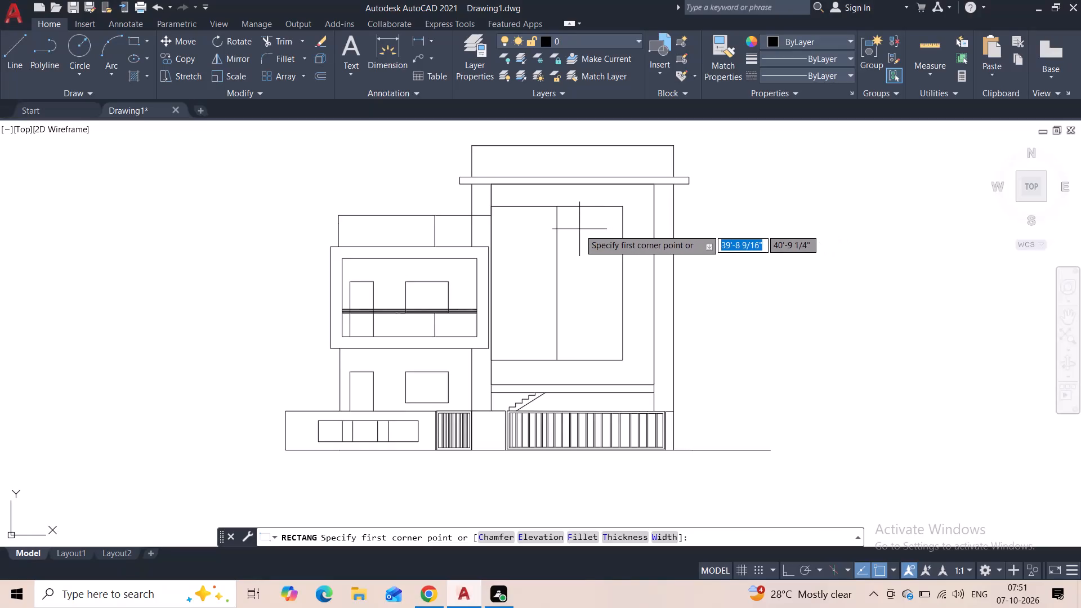
pyautogui.click(577, 225)
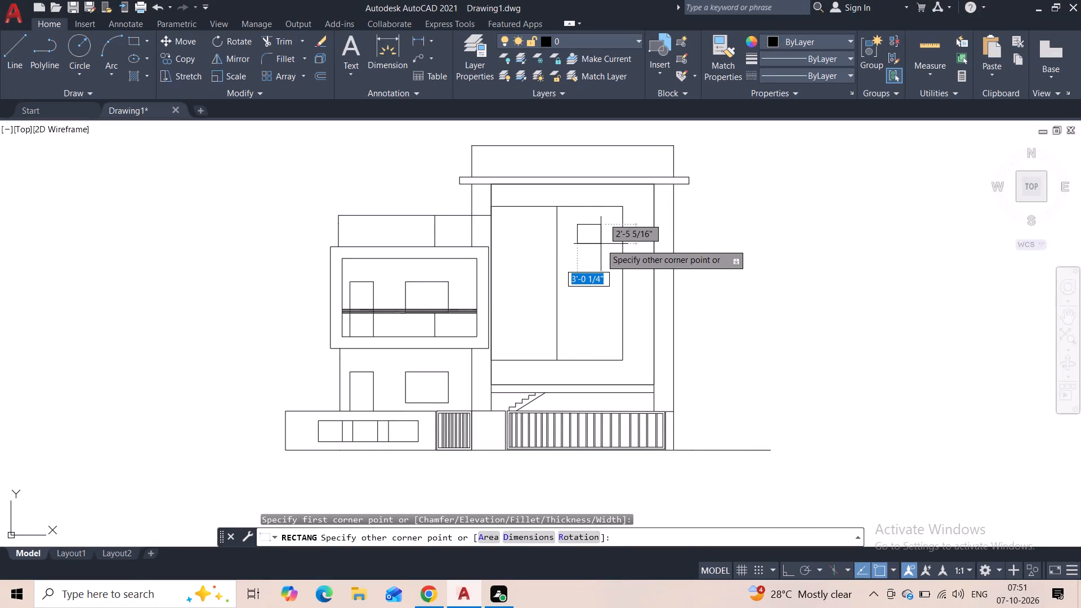
pyautogui.click(600, 240)
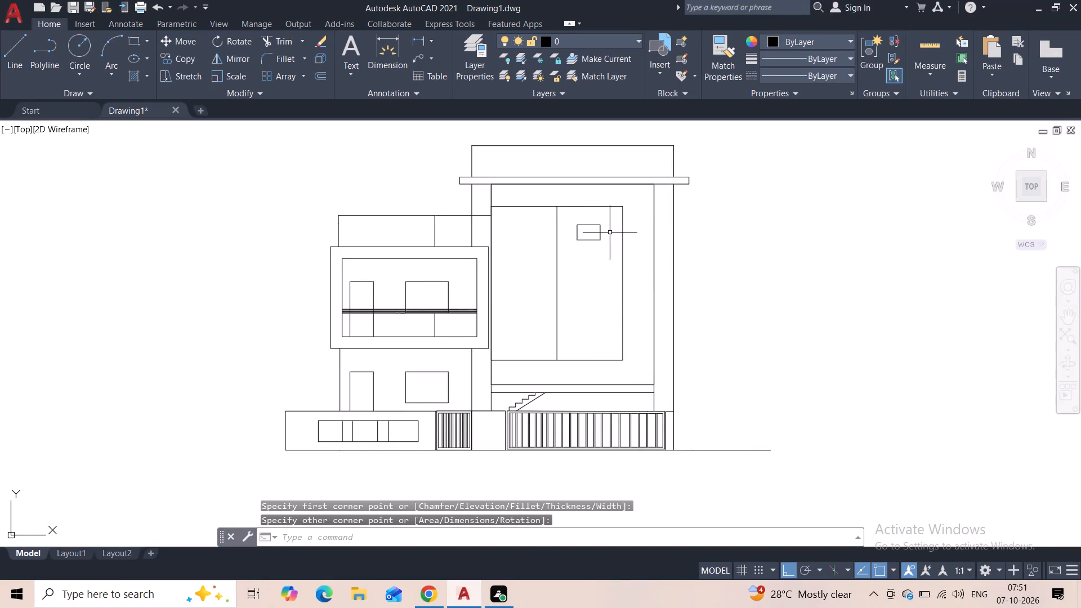
# Copy the small window straight down three times to form a vertical column of four in the panel's right half.
pyautogui.click(610, 220)
pyautogui.click(588, 249)
pyautogui.click(186, 59)
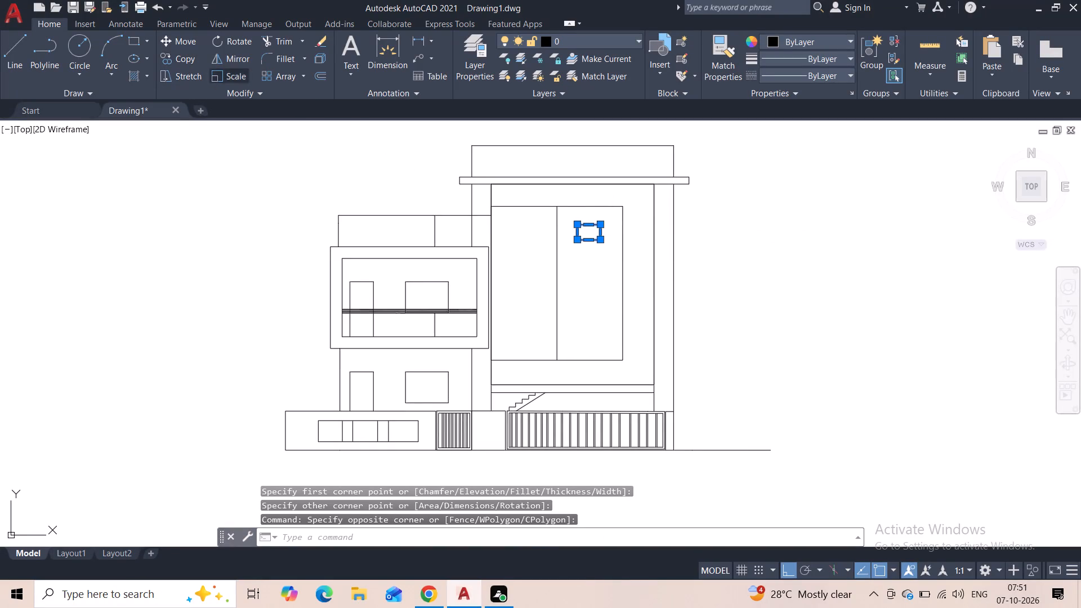
pyautogui.click(588, 238)
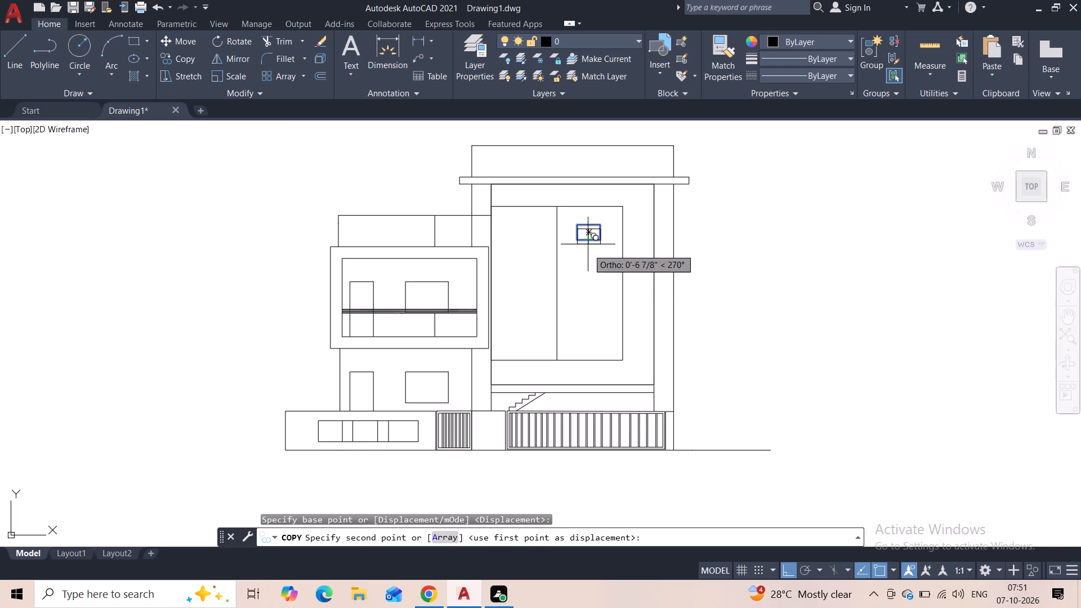
pyautogui.click(590, 276)
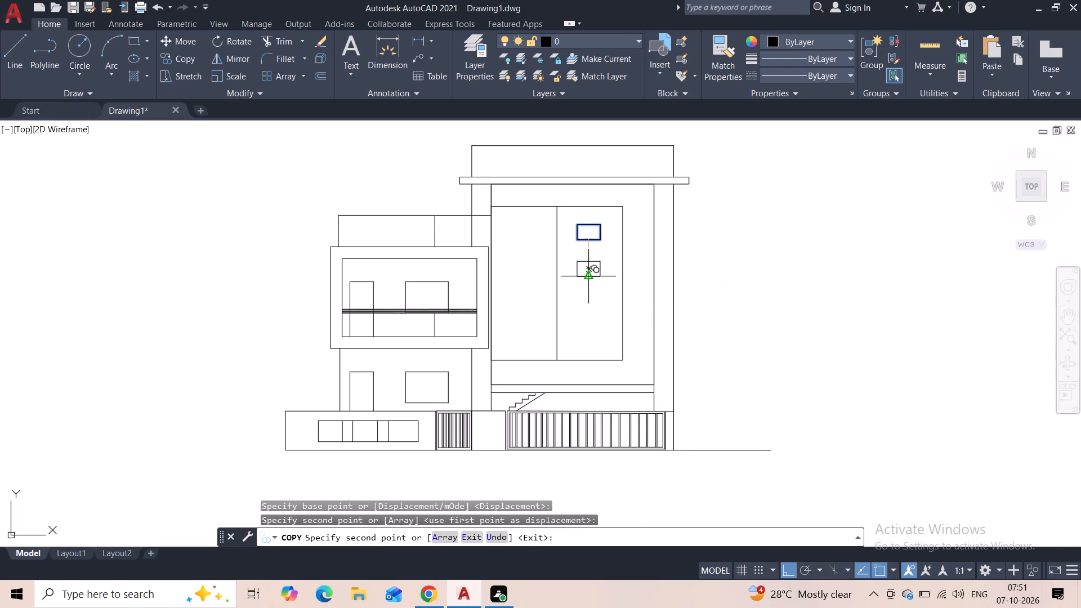
pyautogui.click(593, 314)
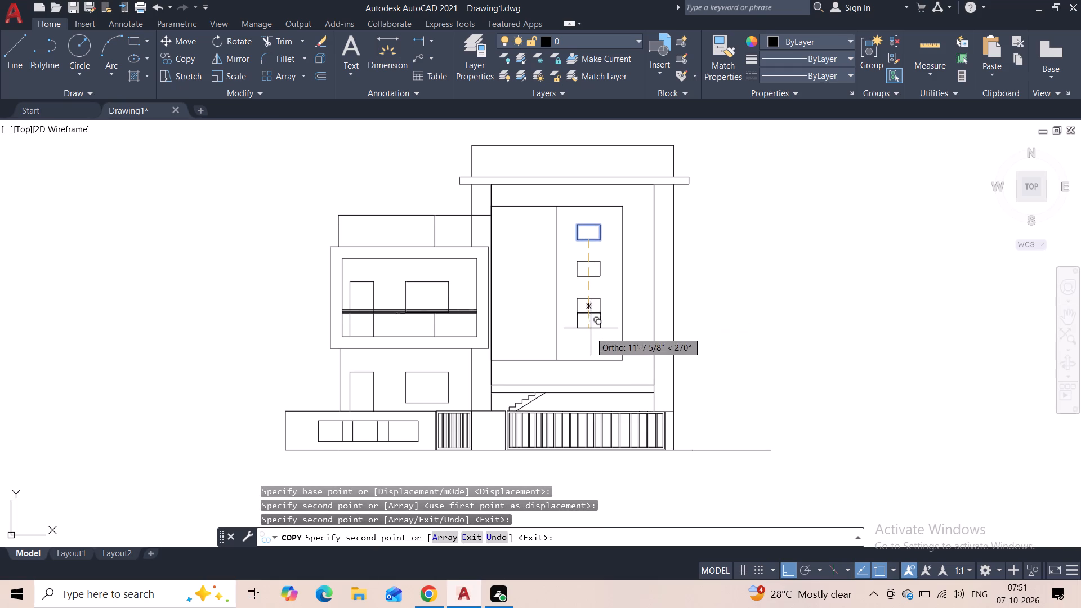
pyautogui.click(590, 343)
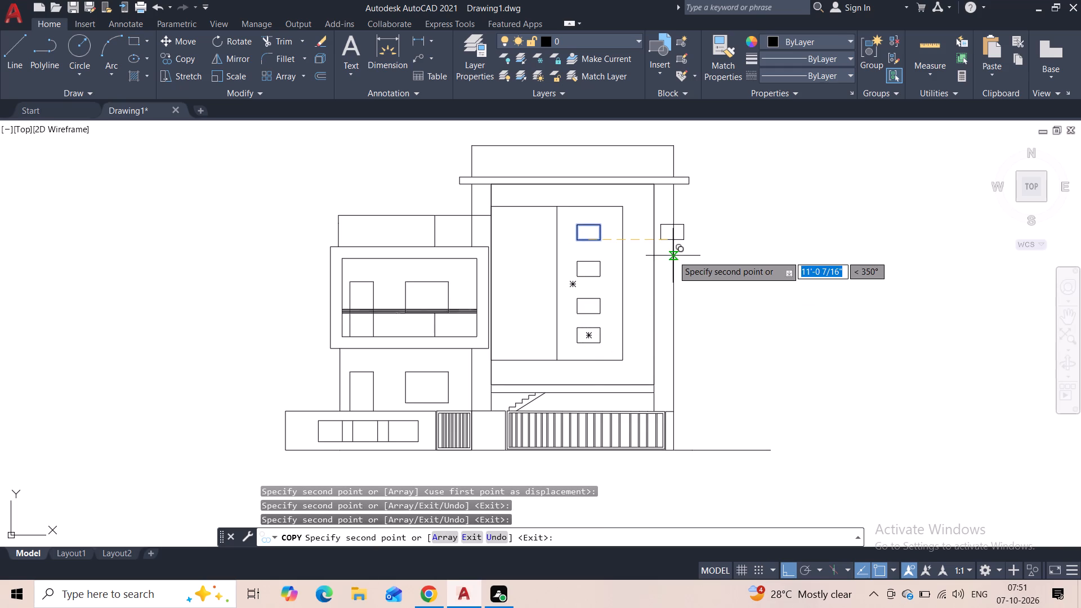
pyautogui.press('Escape')
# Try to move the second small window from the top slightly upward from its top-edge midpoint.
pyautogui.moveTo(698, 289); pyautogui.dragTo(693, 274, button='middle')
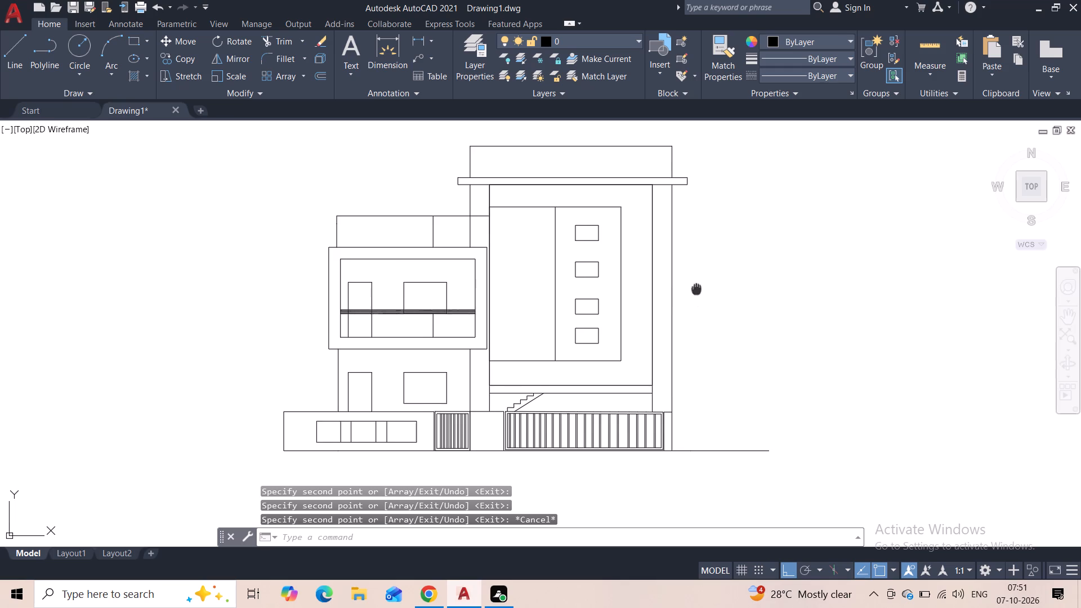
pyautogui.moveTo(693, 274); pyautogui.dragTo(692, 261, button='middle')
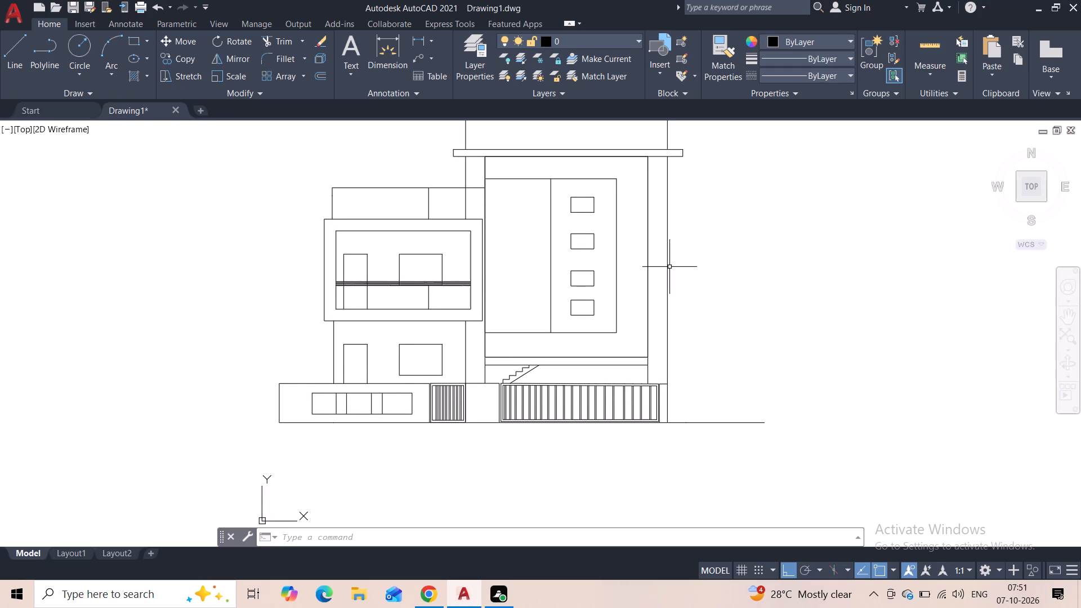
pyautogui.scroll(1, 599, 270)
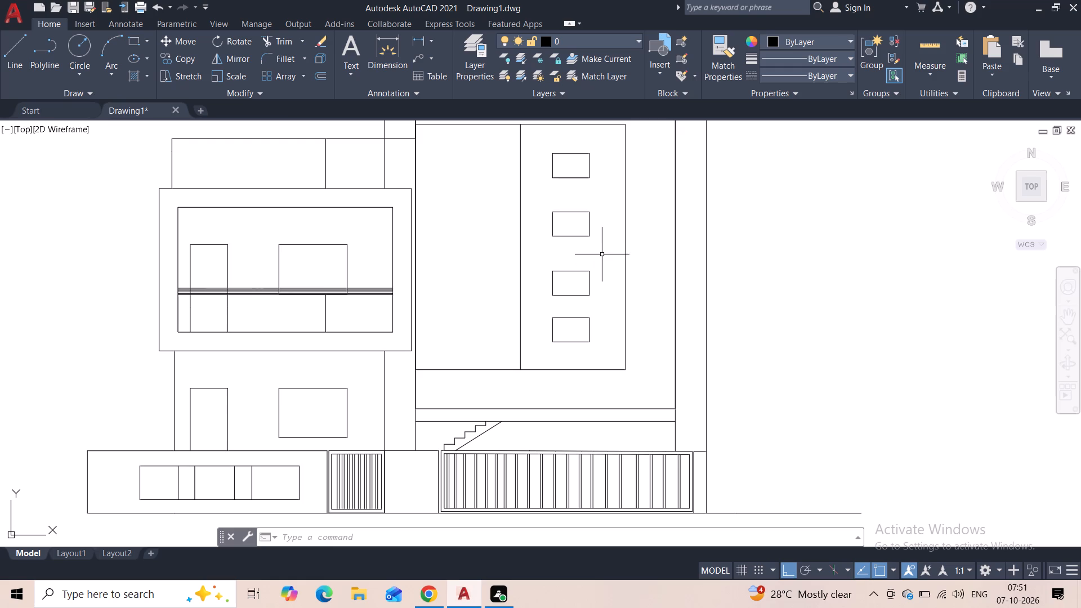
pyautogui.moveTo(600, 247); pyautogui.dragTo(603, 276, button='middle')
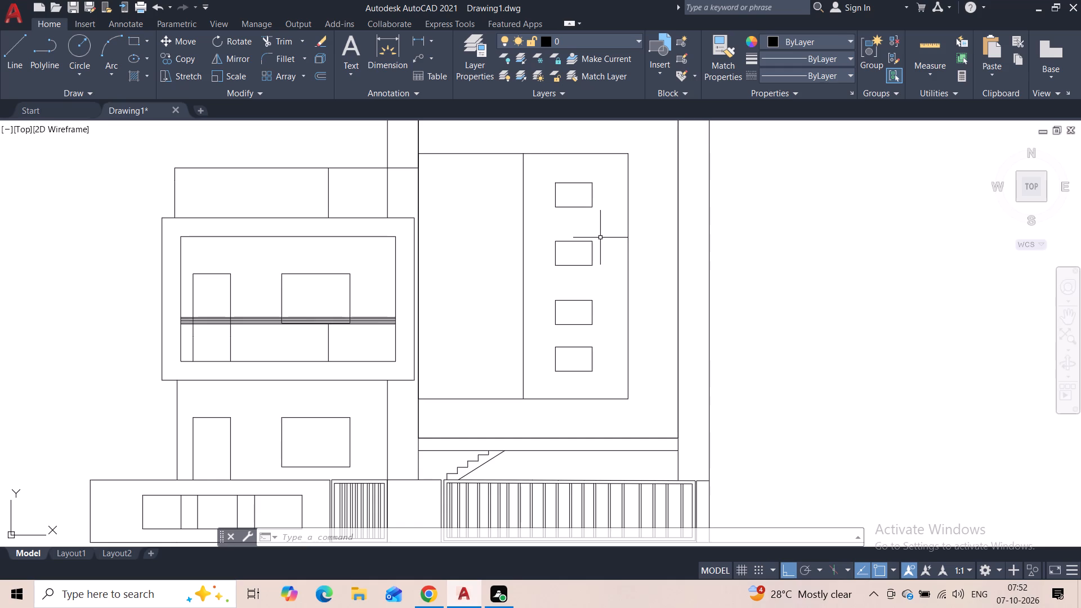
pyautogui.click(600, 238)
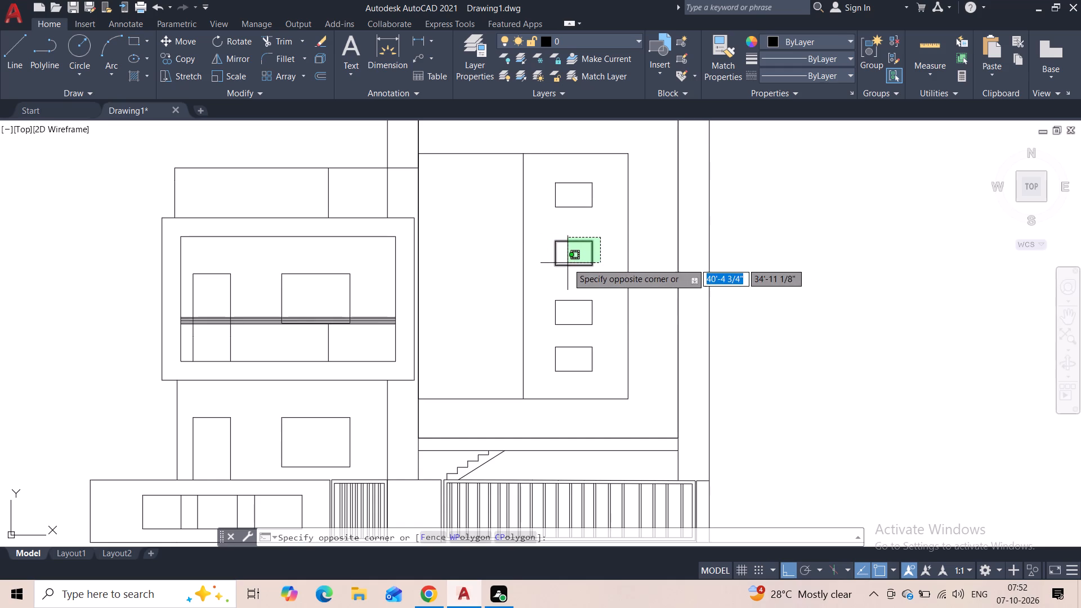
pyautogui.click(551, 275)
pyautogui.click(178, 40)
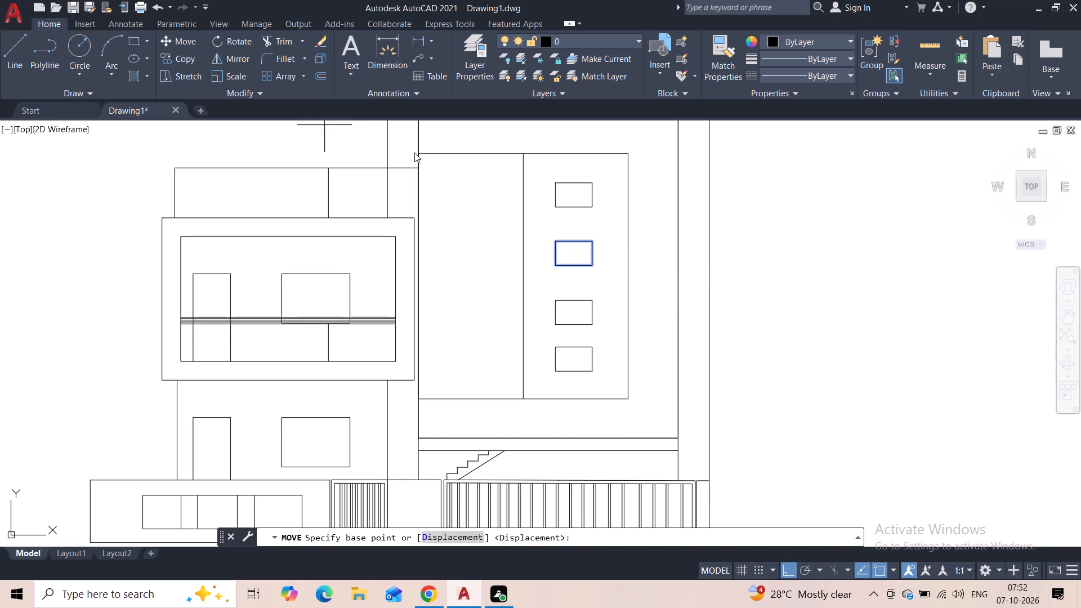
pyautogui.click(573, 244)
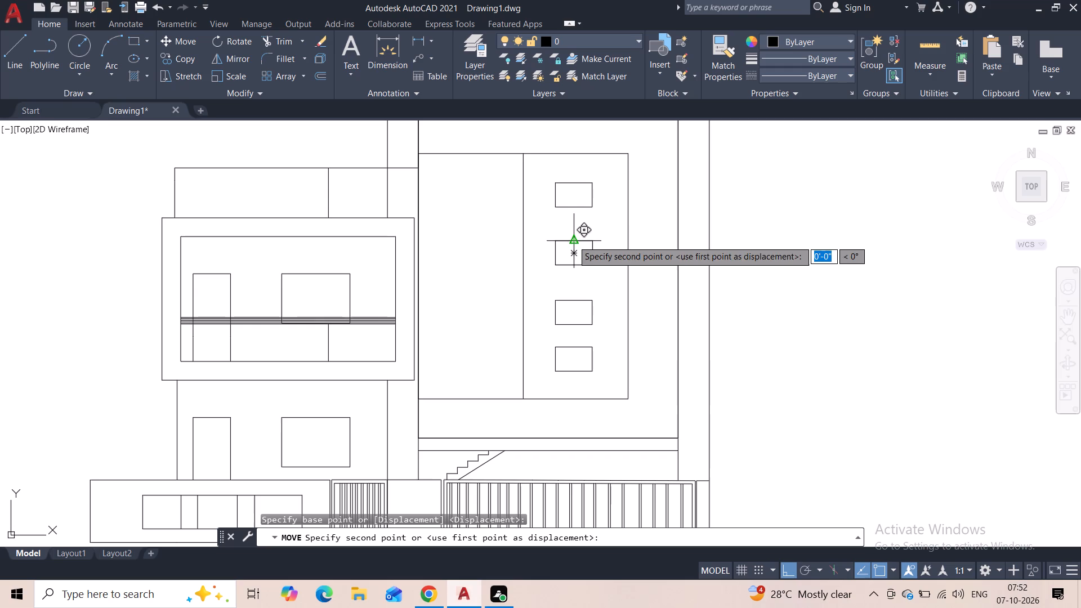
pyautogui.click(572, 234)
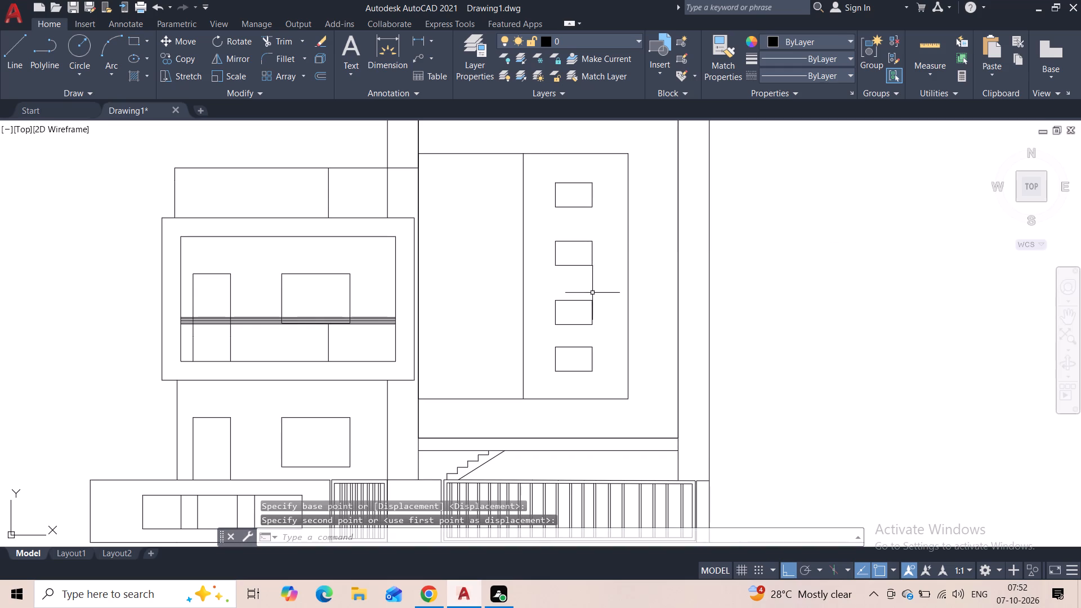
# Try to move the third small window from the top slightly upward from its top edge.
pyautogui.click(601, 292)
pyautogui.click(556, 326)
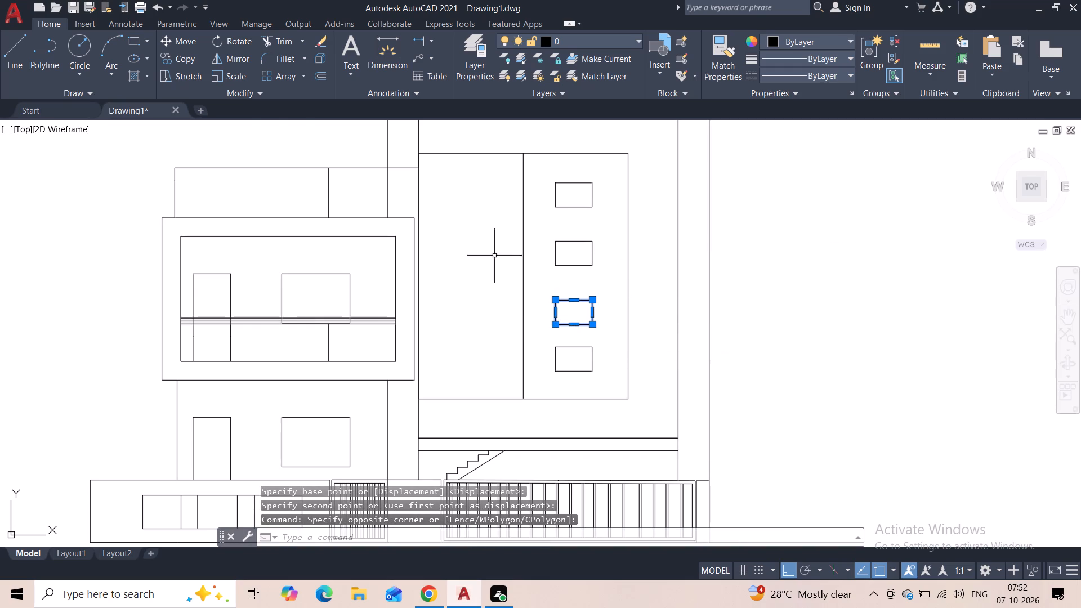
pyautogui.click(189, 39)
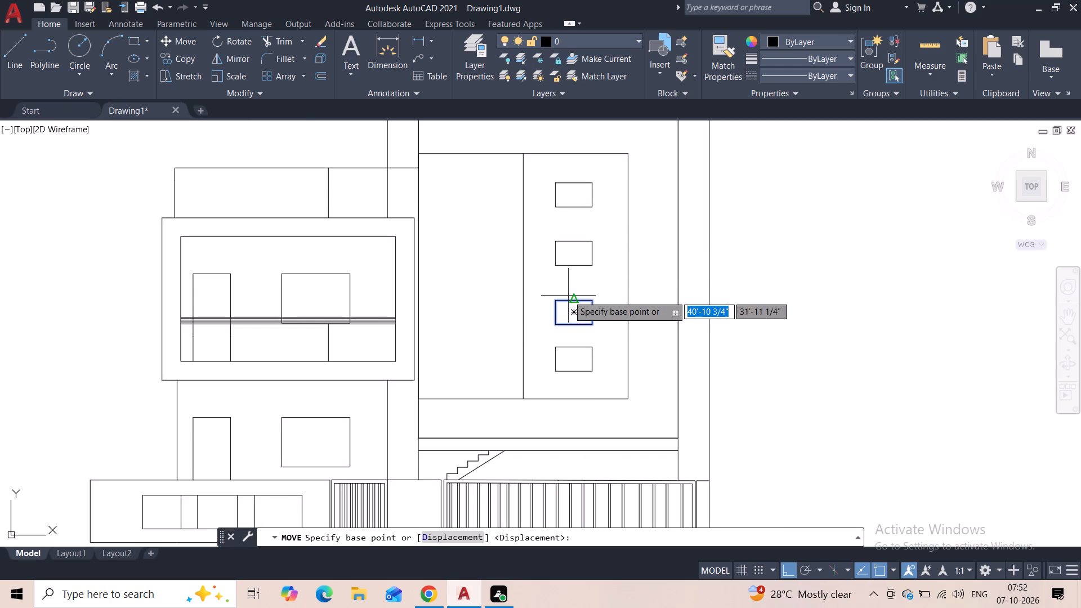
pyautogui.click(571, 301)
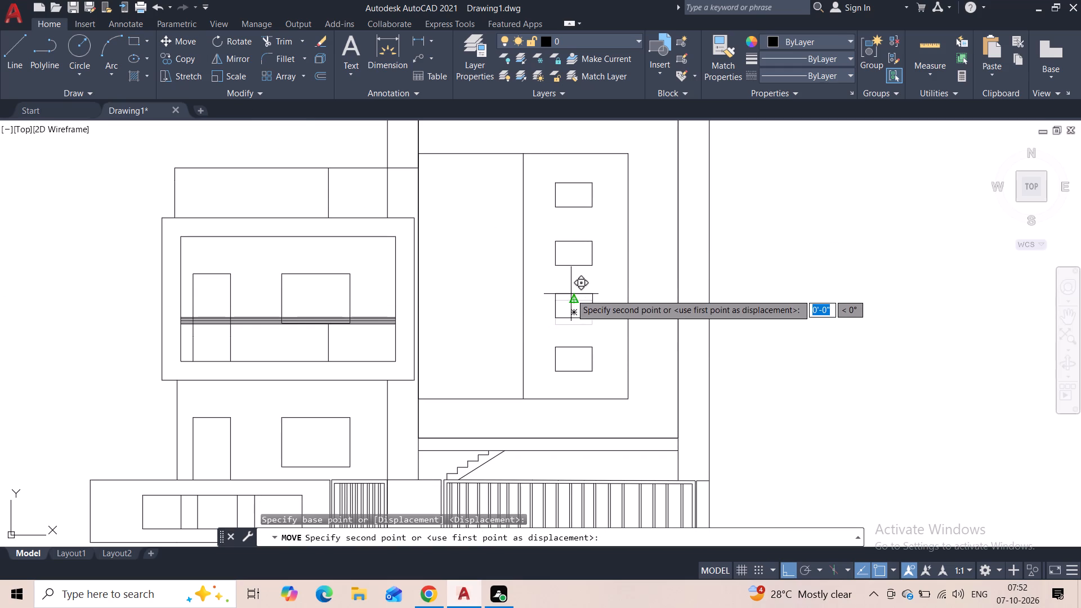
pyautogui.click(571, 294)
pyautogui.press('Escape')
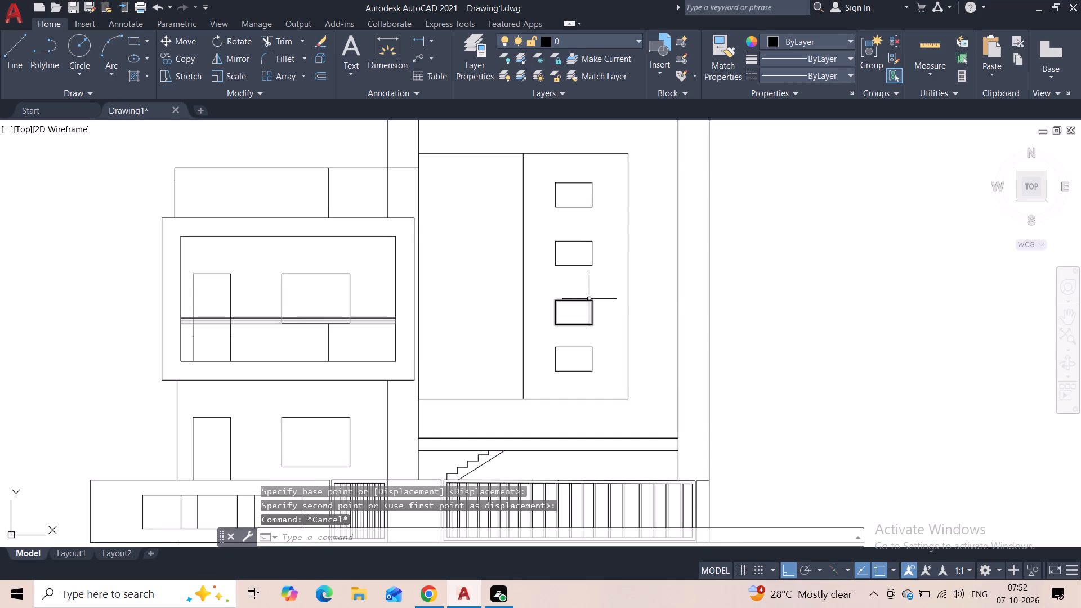
# Offset the four small tower windows by 2", the upper three outward and the lowest one inward.
pyautogui.click(597, 172)
pyautogui.click(566, 220)
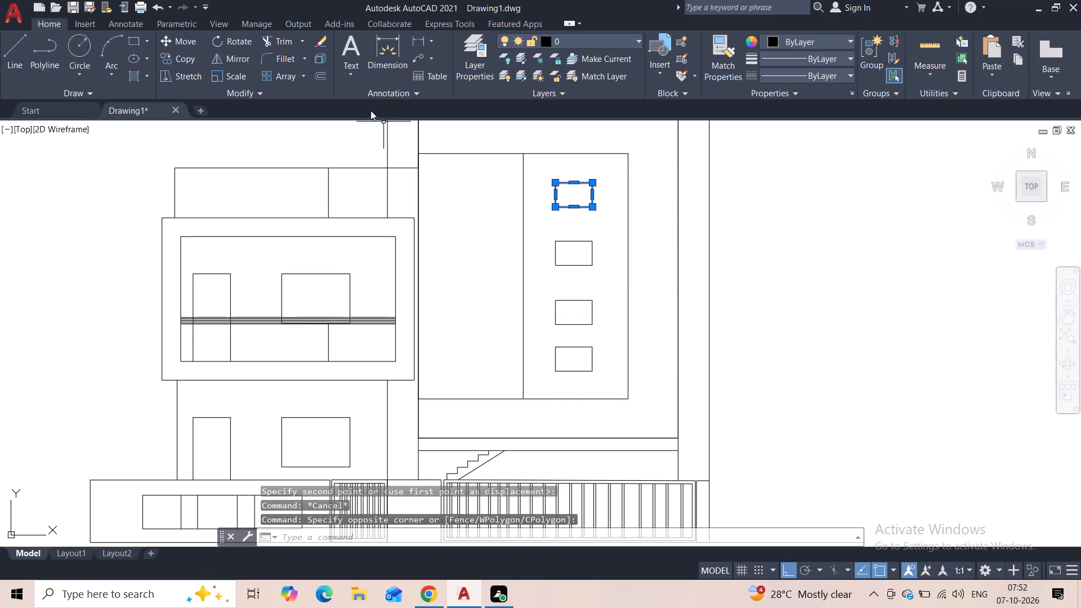
pyautogui.click(322, 82)
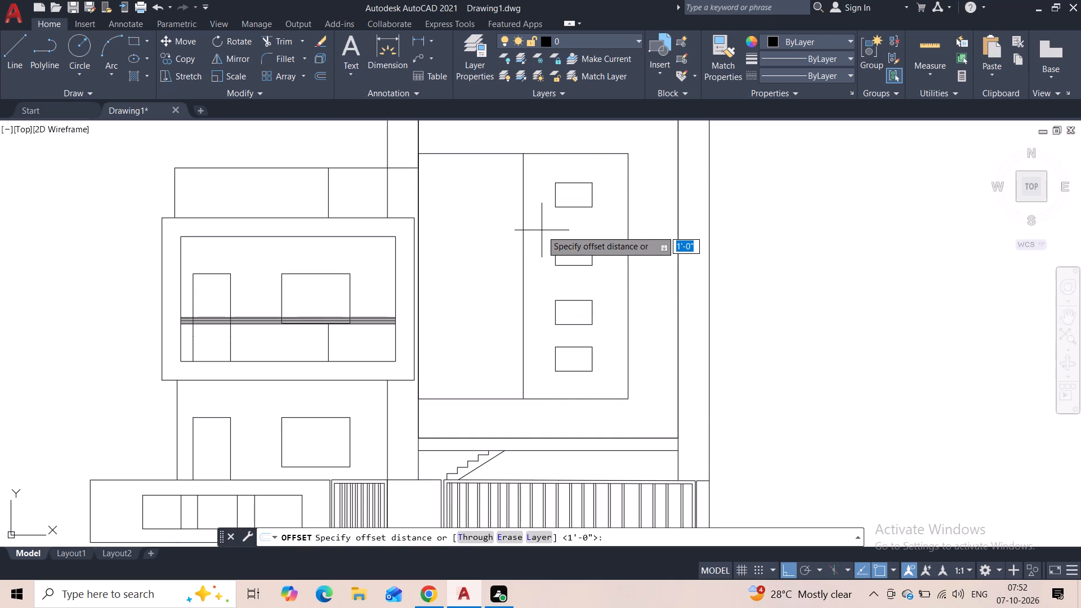
pyautogui.write('2"')
pyautogui.press('Return')
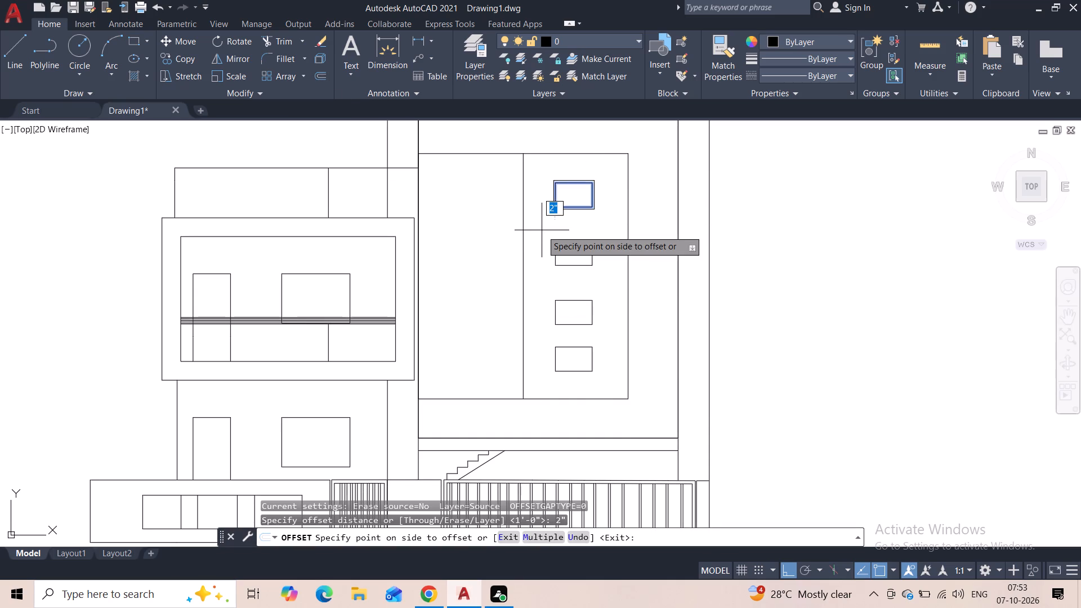
pyautogui.click(542, 230)
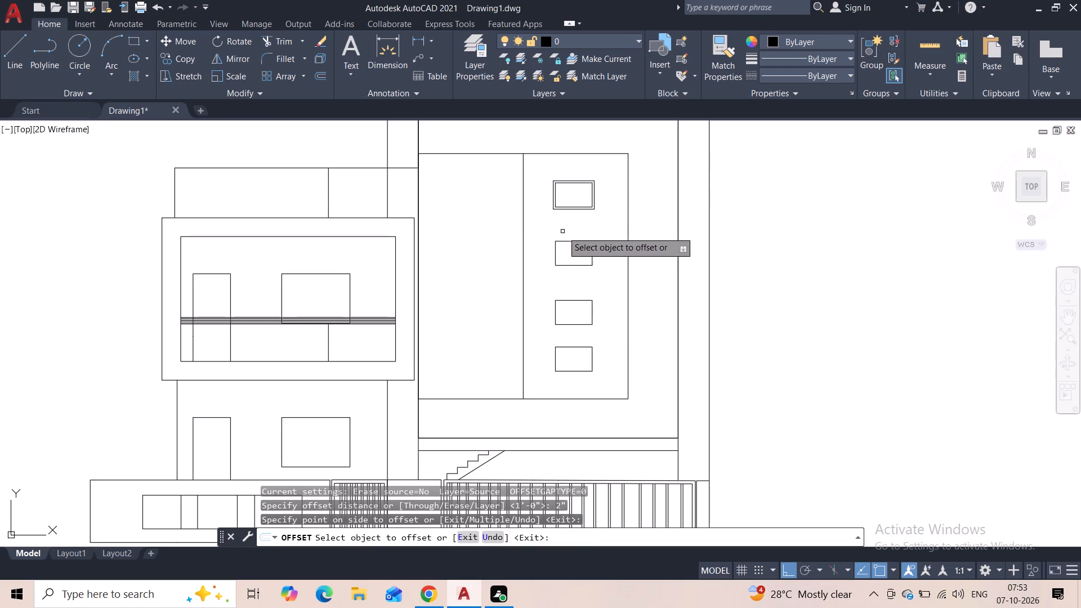
pyautogui.click(560, 242)
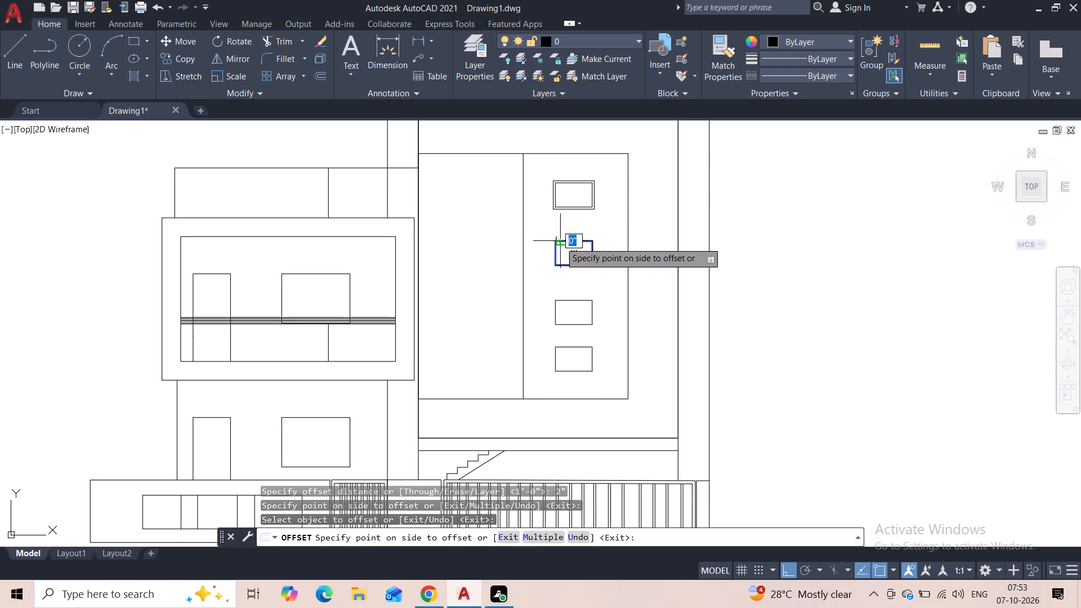
pyautogui.click(561, 230)
pyautogui.click(570, 299)
pyautogui.click(574, 276)
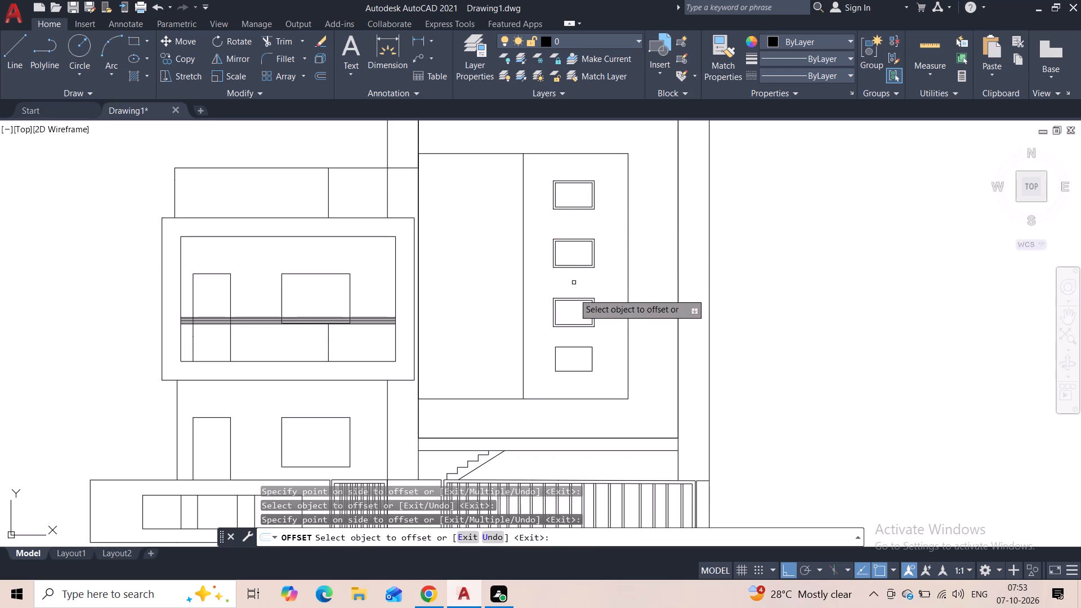
pyautogui.click(564, 346)
pyautogui.click(565, 342)
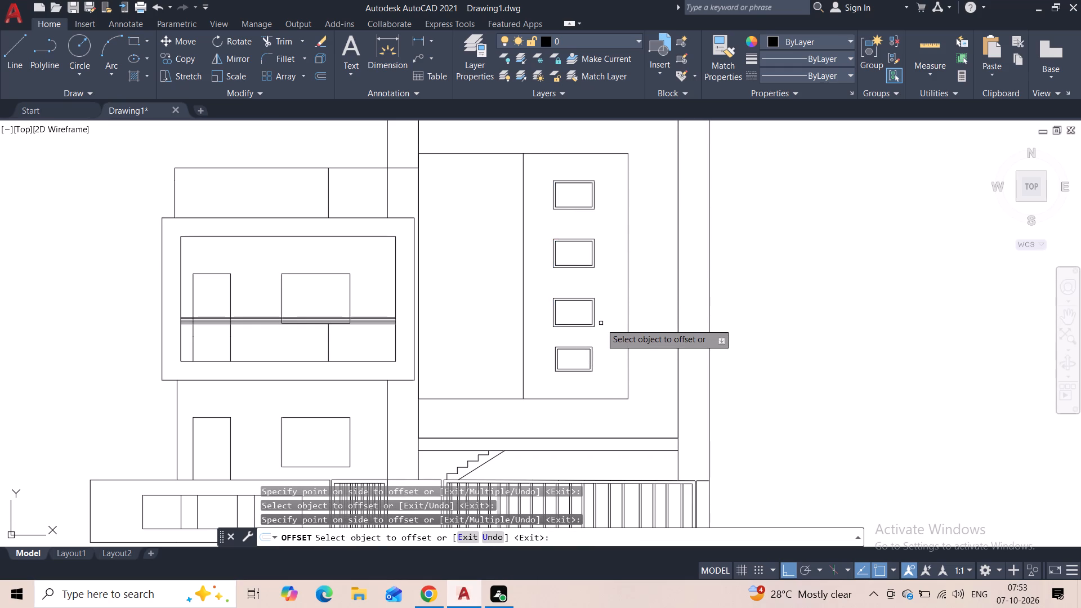
pyautogui.press('Escape')
# Offset the original rectangle of the lowest small tower window 2" outward.
pyautogui.scroll(-1, 757, 253)
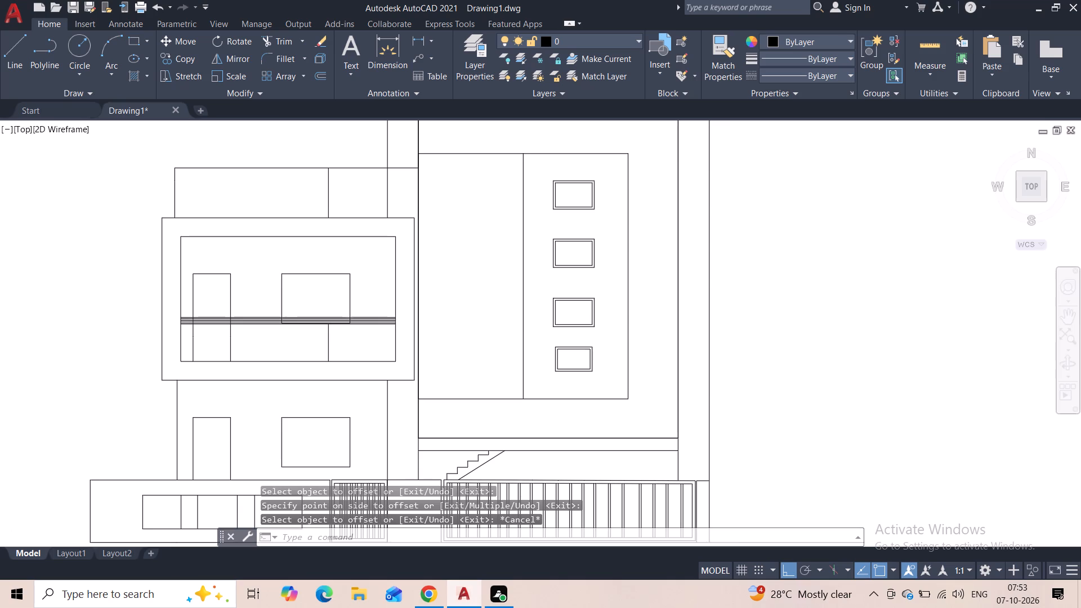
pyautogui.scroll(4, 653, 315)
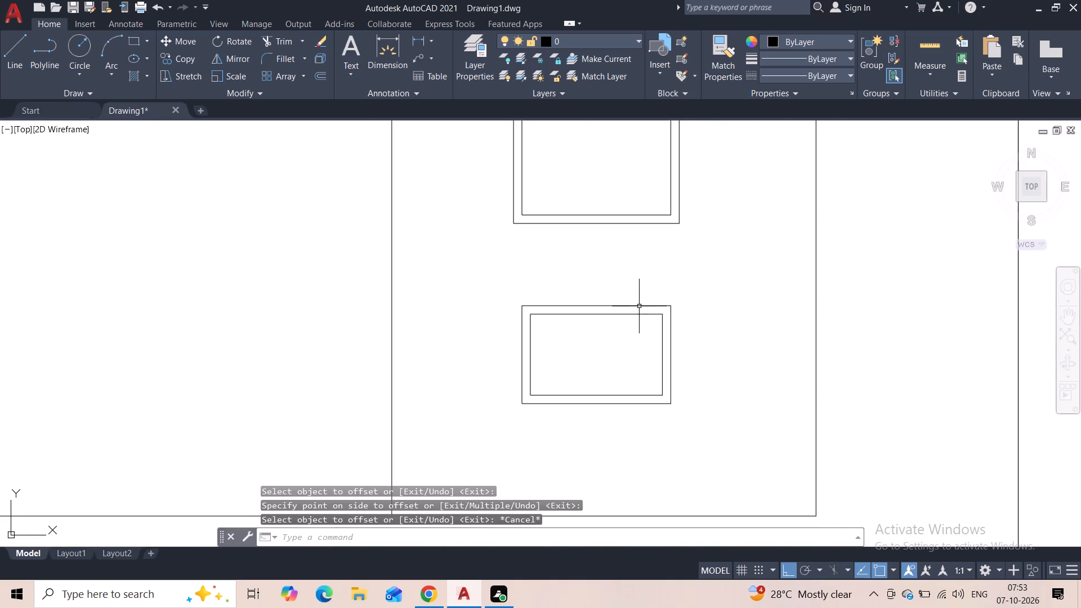
pyautogui.click(596, 307)
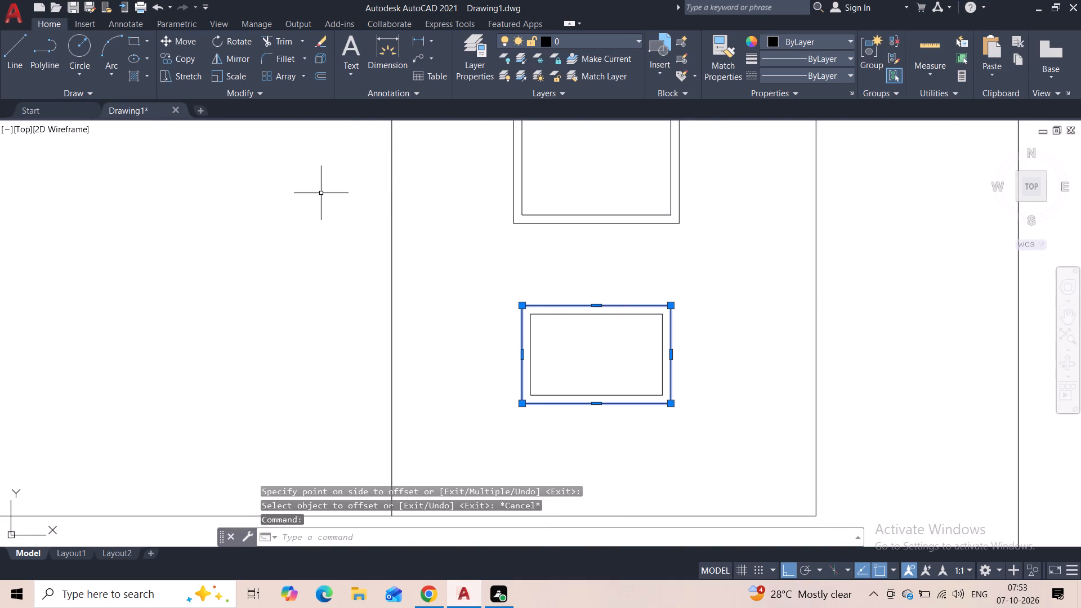
pyautogui.press('space')
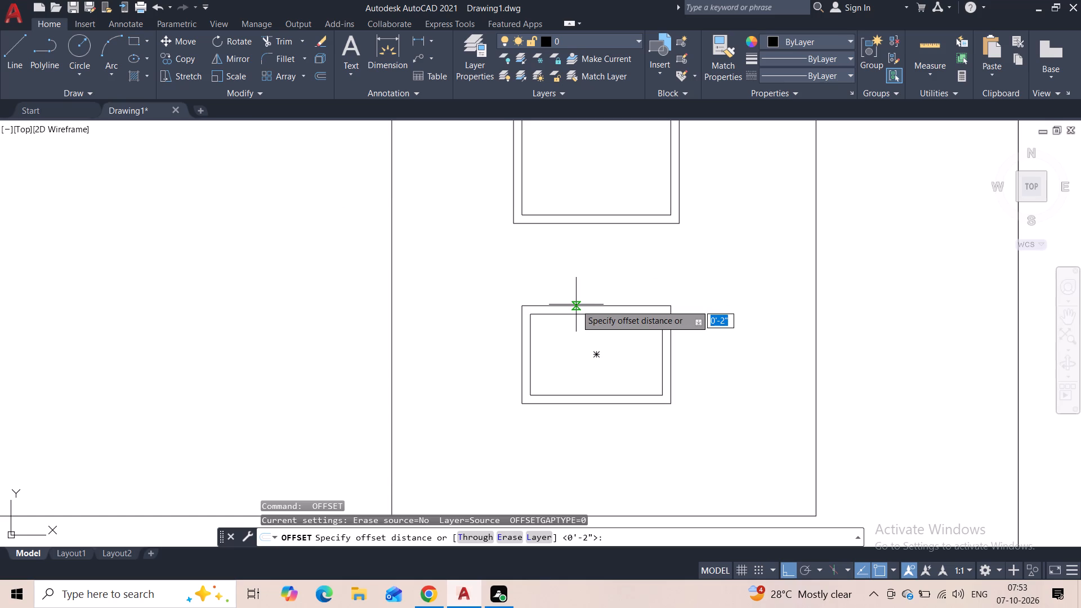
pyautogui.press('Escape')
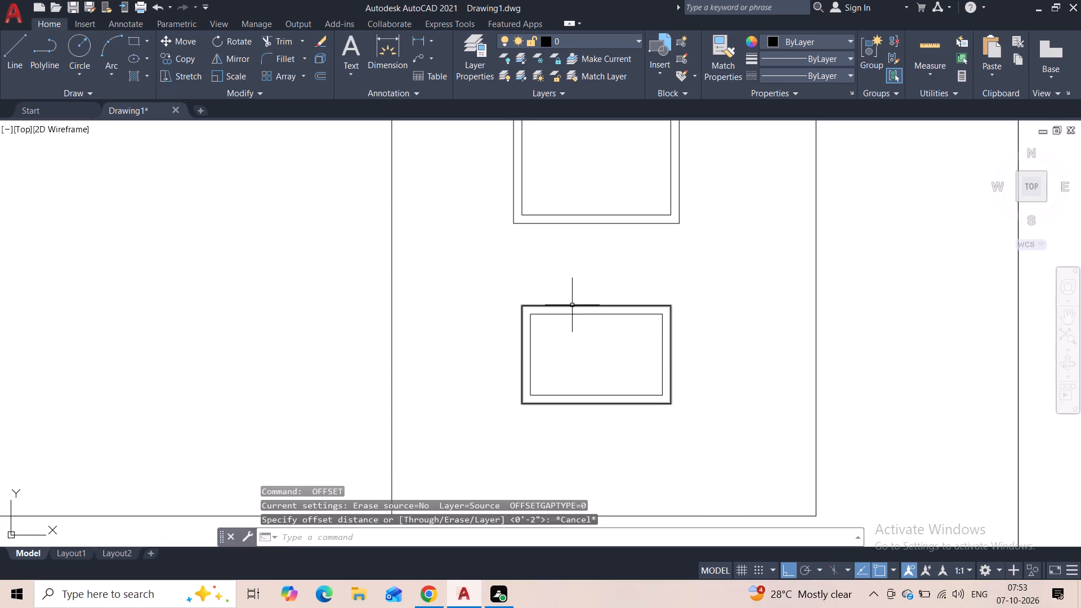
pyautogui.click(572, 305)
pyautogui.click(322, 75)
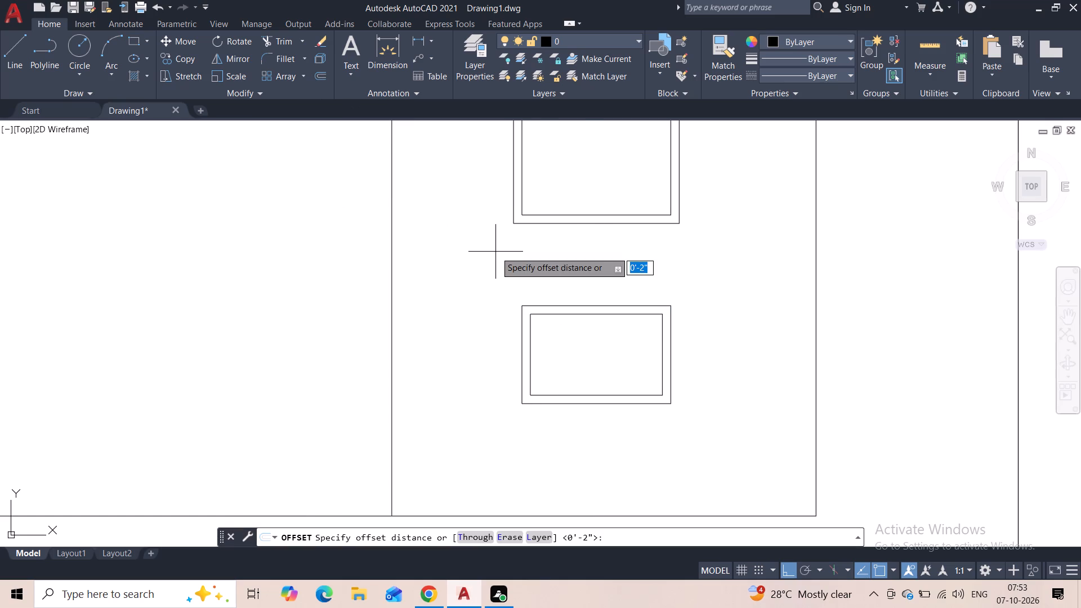
pyautogui.write('2"')
pyautogui.press('Return')
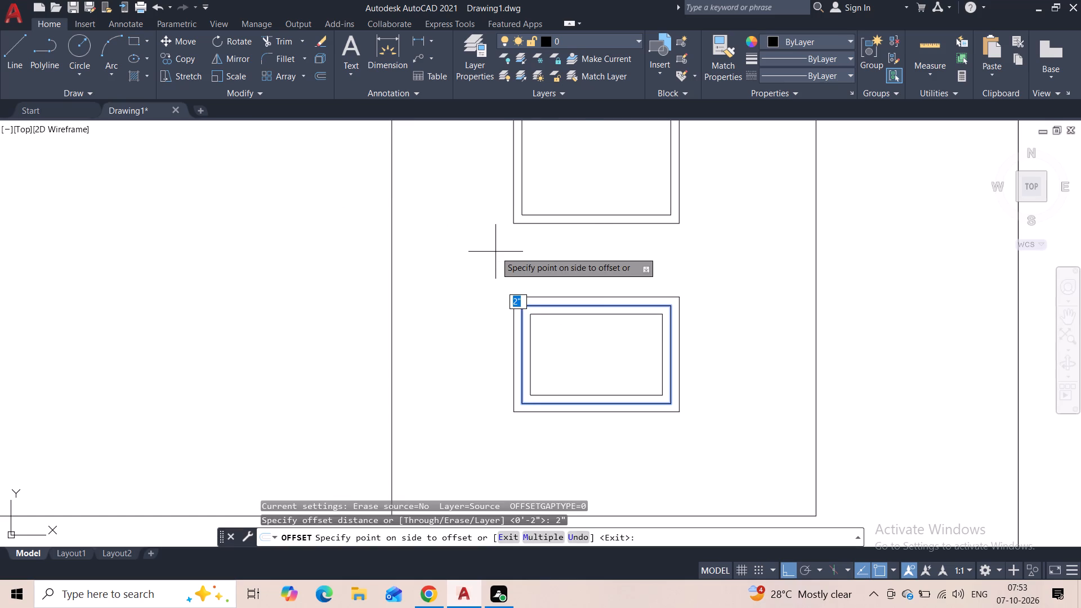
pyautogui.moveTo(495, 252); pyautogui.dragTo(502, 249)
pyautogui.press('Escape')
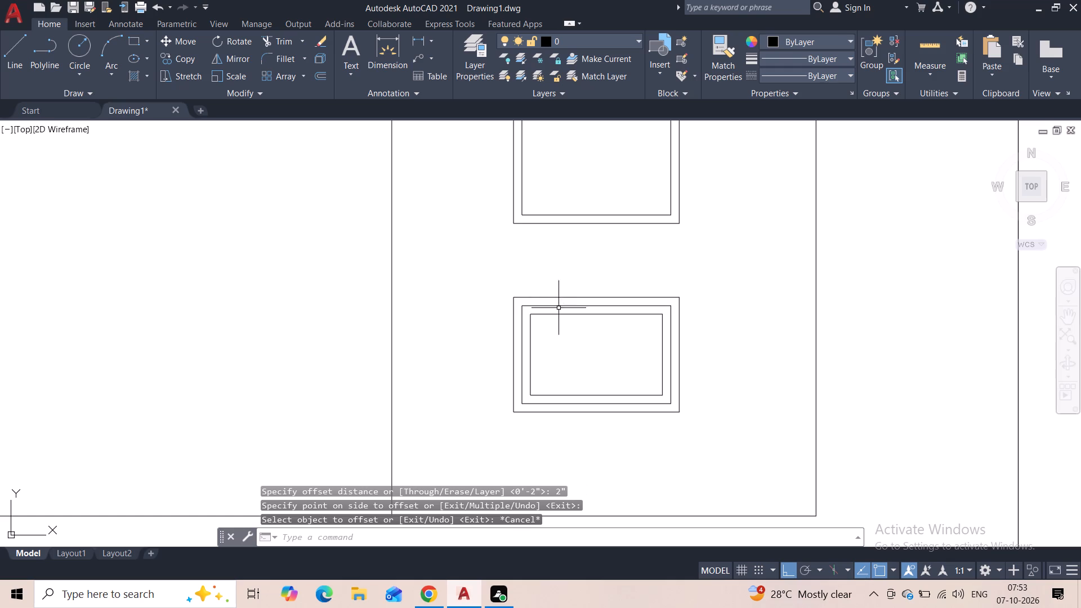
# Erase the innermost rectangle of the lowest small tower window.
pyautogui.click(556, 314)
pyautogui.press('Delete')
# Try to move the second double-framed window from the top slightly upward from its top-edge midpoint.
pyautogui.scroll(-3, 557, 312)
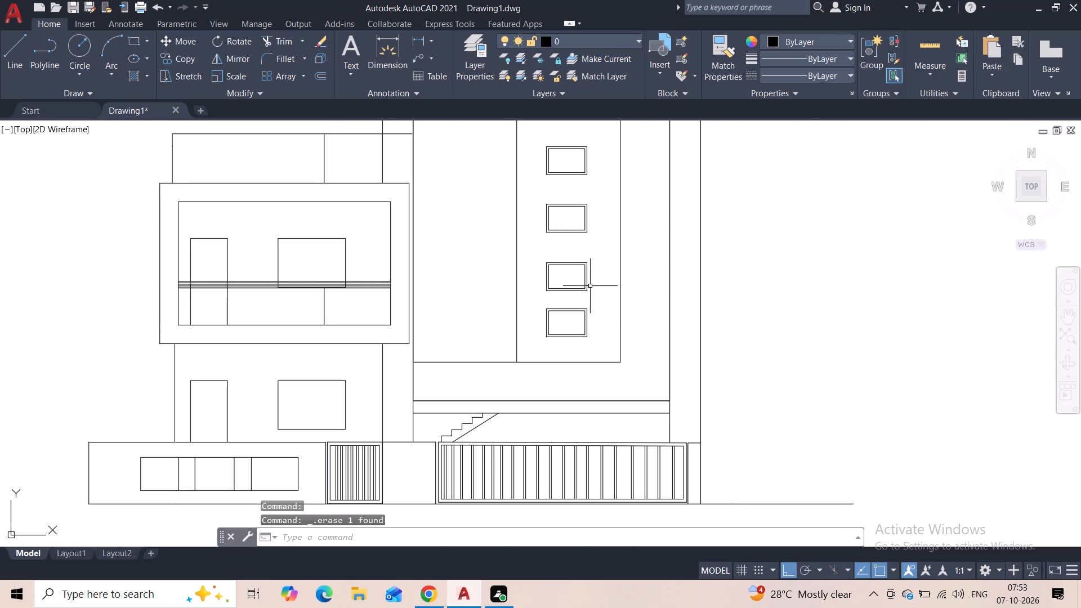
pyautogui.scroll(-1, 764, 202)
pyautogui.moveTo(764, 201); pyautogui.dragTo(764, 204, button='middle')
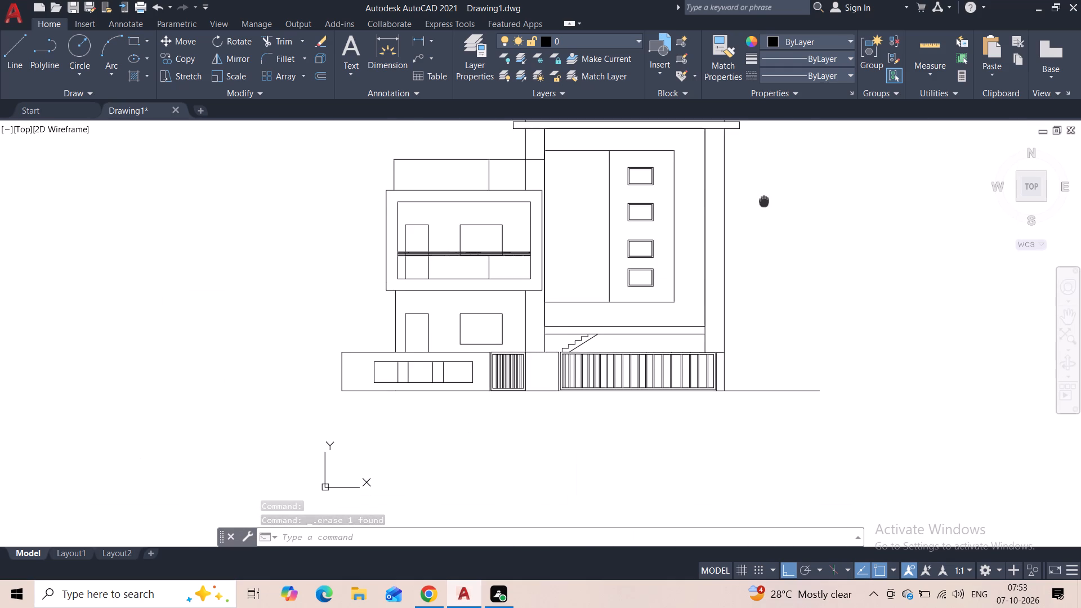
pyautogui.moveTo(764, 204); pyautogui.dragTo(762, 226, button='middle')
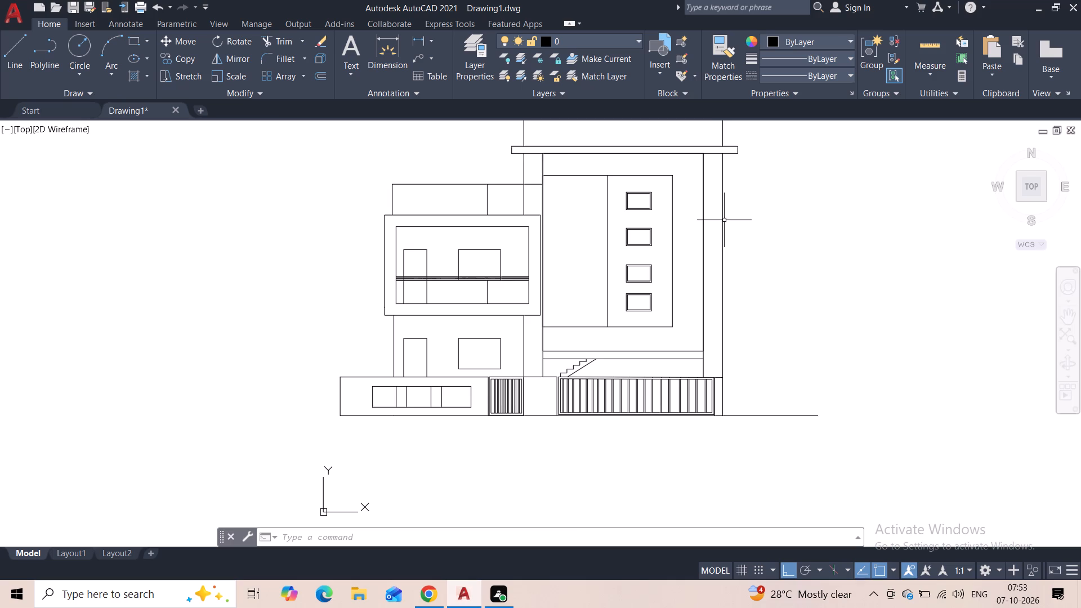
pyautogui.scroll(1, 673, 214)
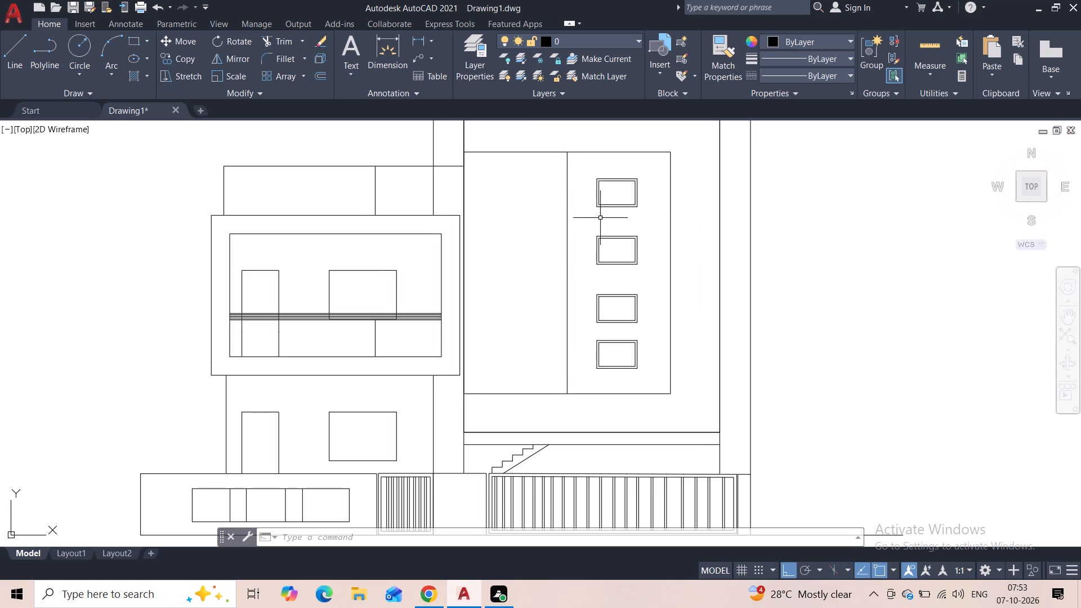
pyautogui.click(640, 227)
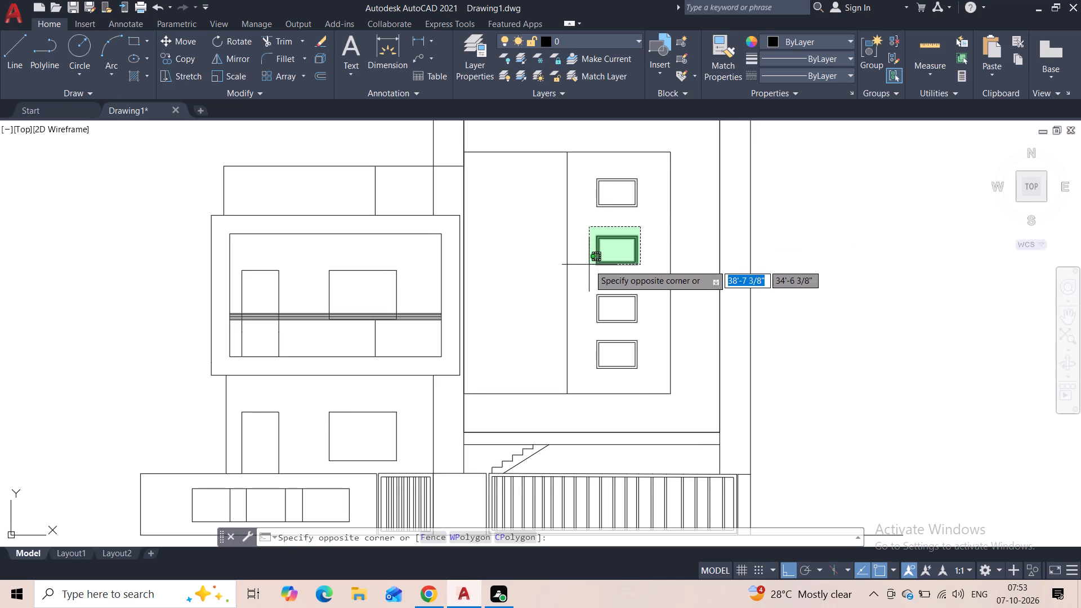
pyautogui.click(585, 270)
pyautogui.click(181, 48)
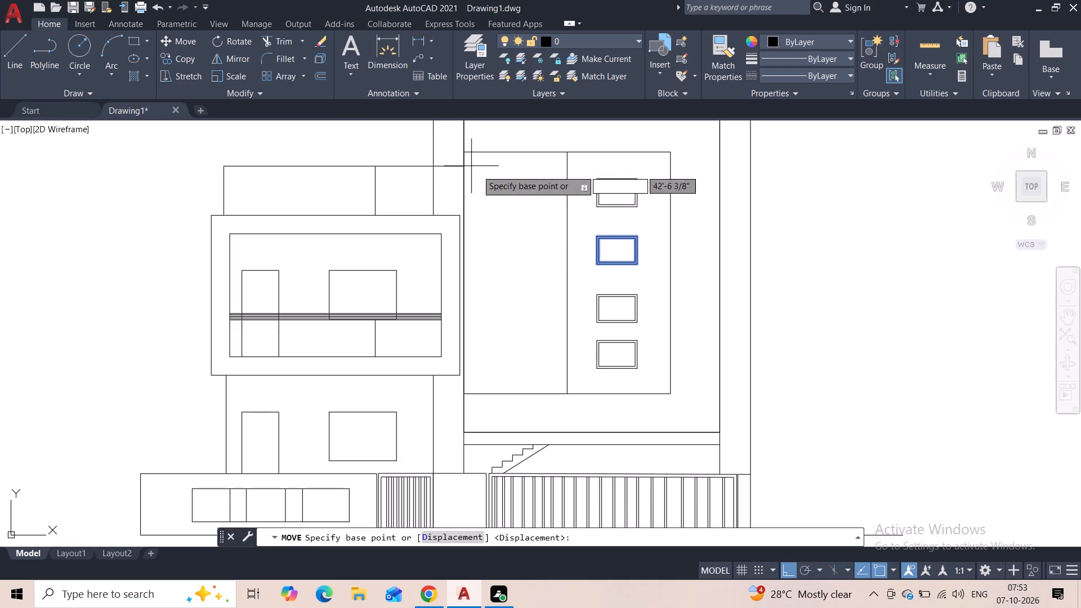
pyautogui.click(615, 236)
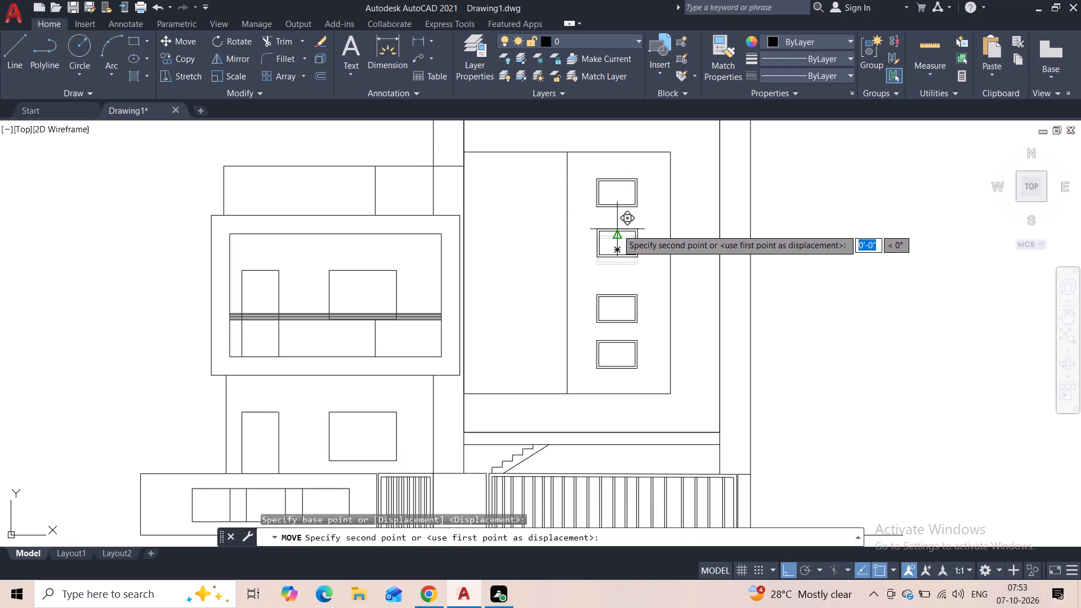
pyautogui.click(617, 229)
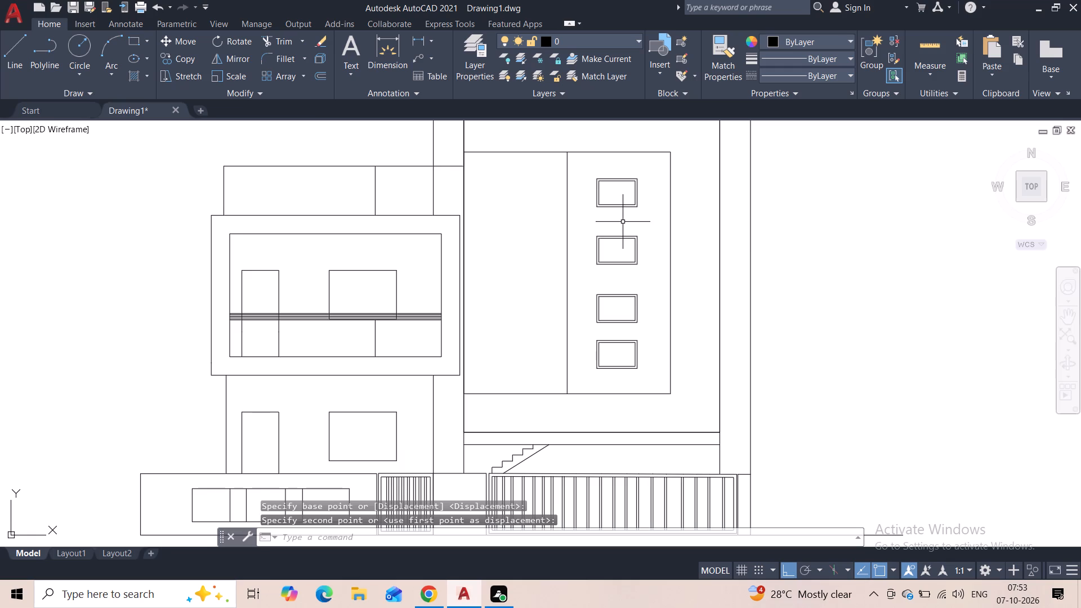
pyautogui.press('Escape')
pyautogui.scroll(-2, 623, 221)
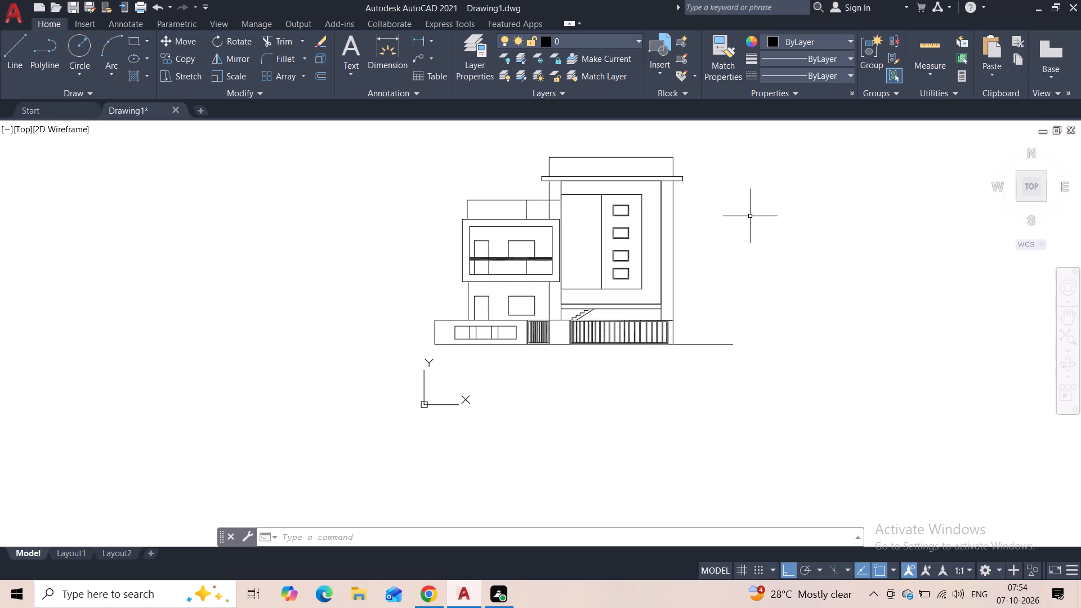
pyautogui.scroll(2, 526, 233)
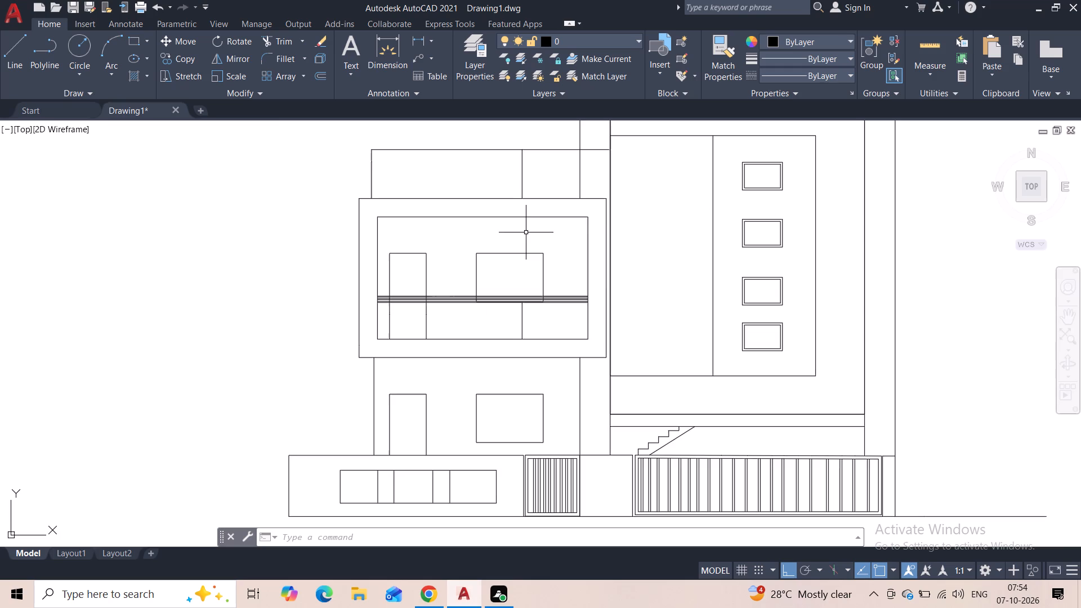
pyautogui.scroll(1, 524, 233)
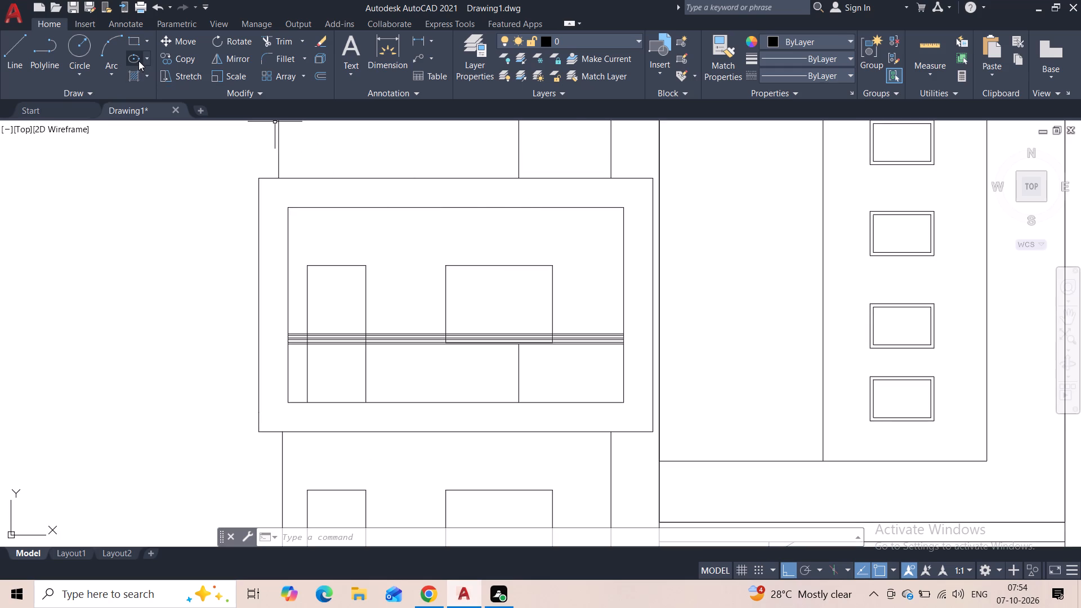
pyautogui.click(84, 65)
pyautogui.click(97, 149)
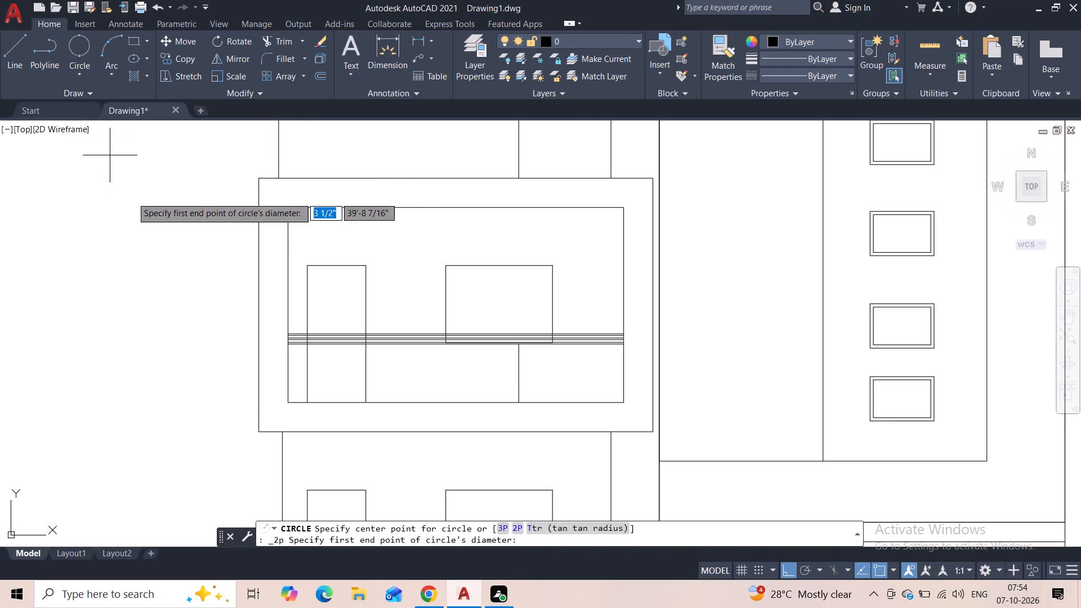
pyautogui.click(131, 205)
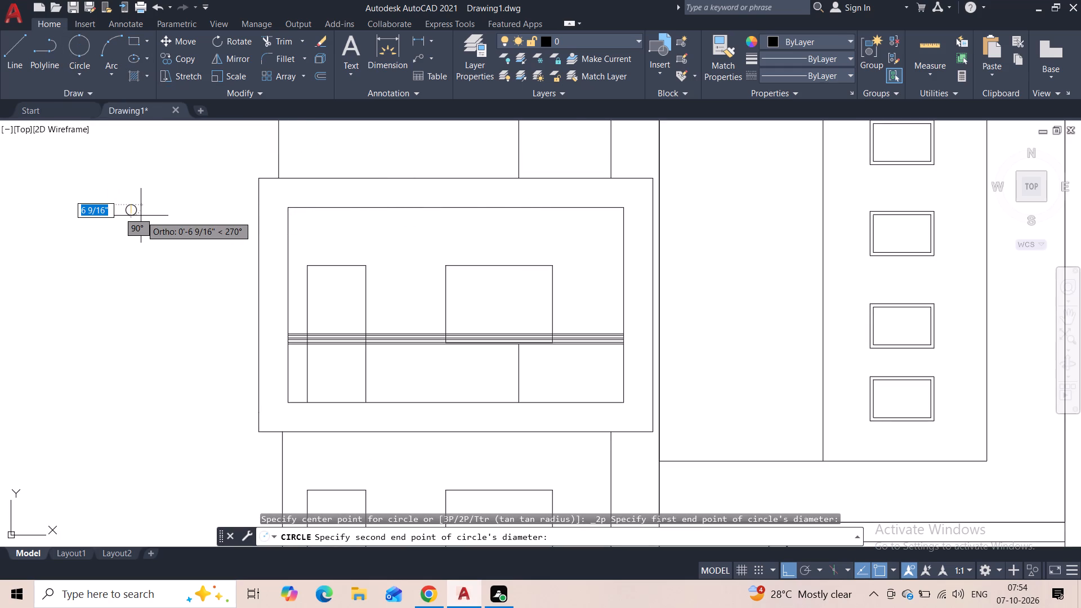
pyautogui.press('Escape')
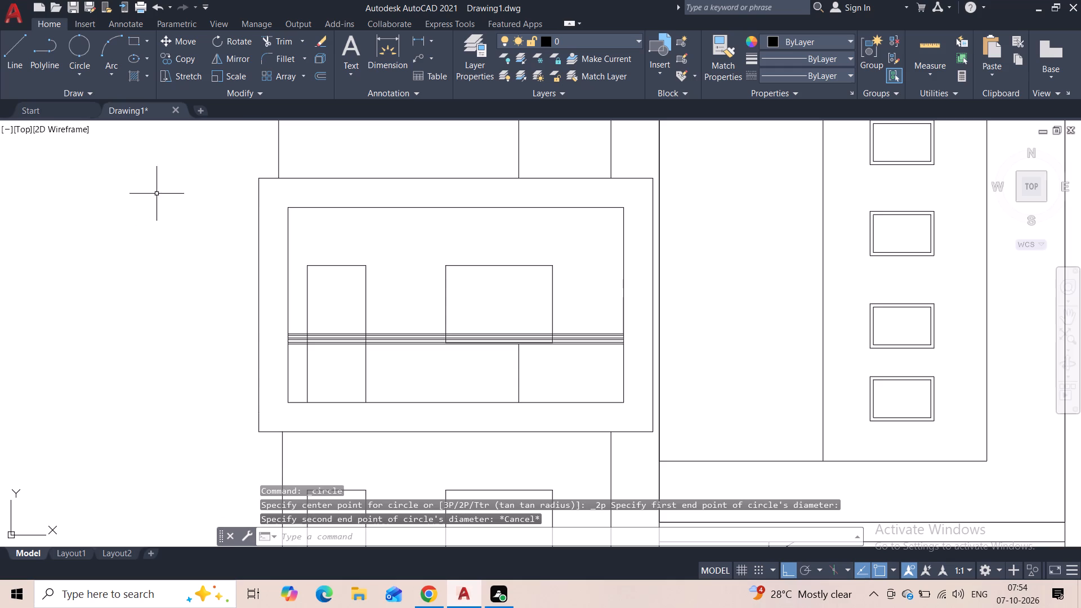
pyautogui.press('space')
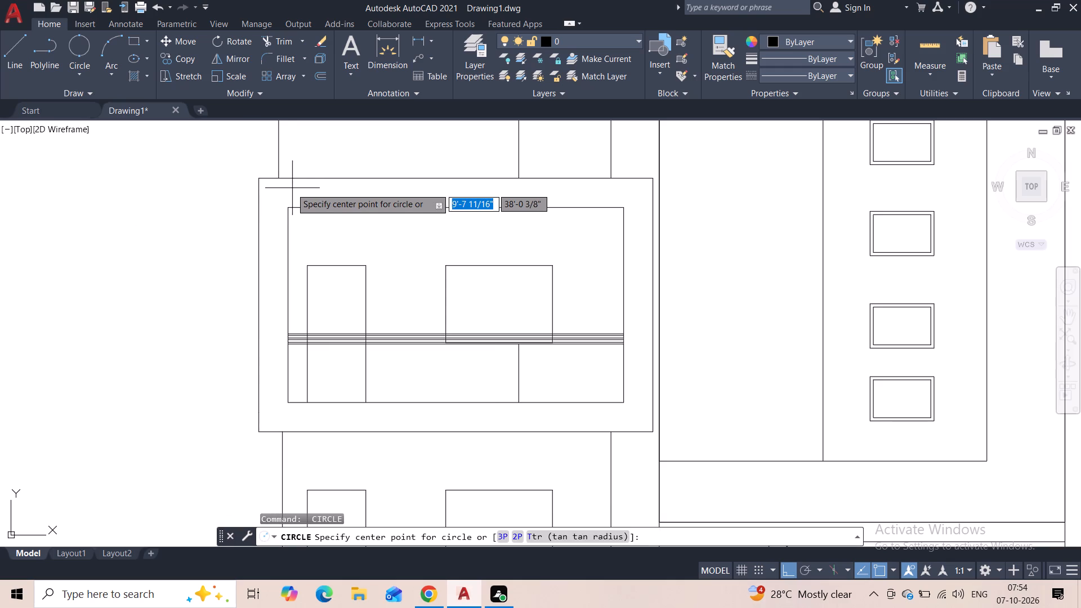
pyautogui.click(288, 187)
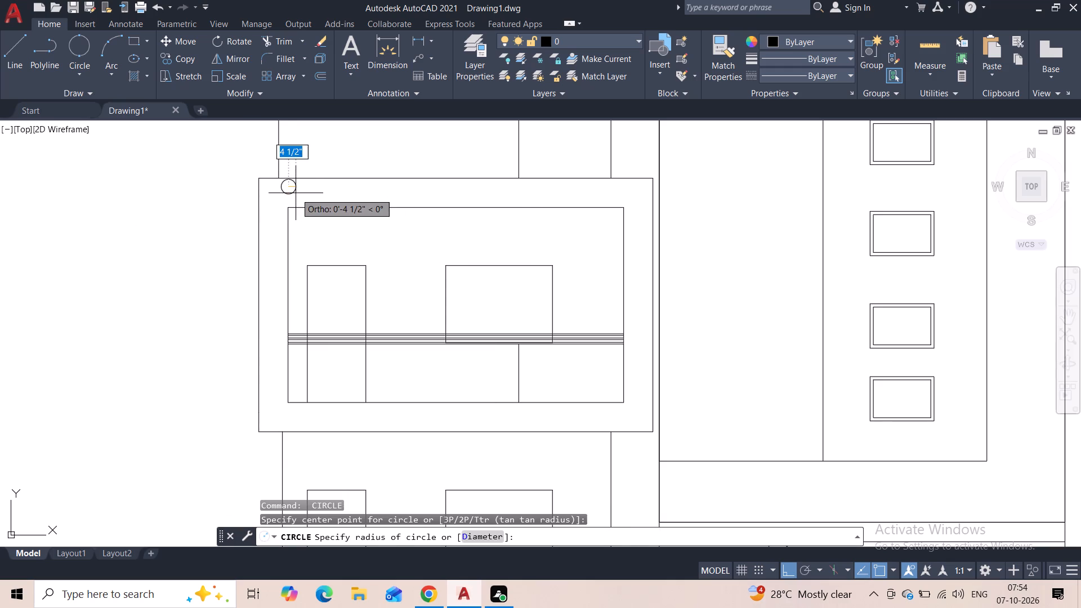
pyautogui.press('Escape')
# Draw a circle of about 4" radius in the upper-left corner of the balcony storey's outer frame band.
pyautogui.press('space')
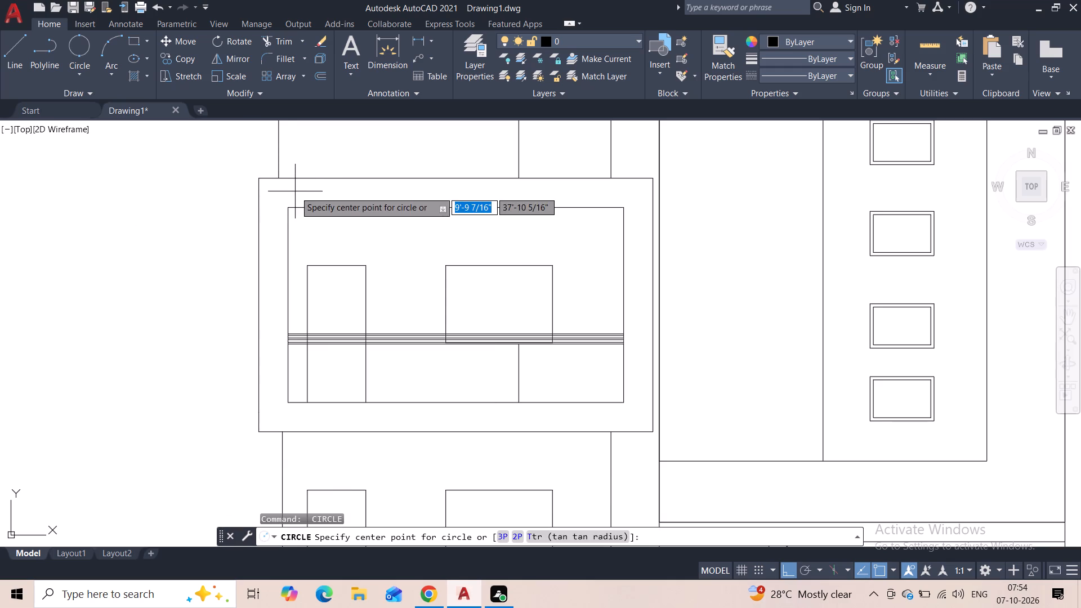
pyautogui.click(295, 191)
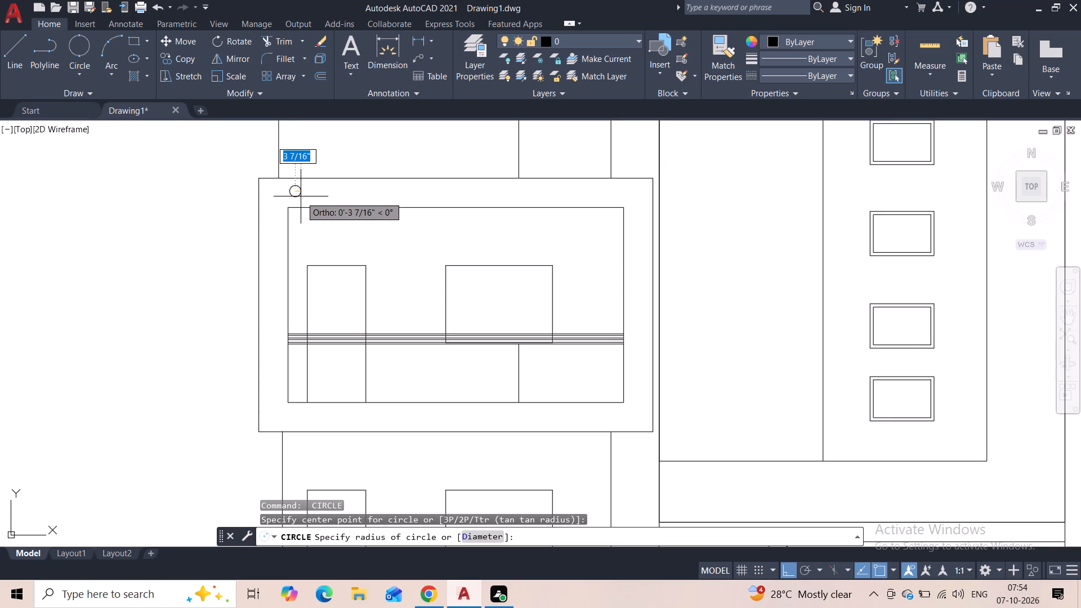
pyautogui.click(302, 198)
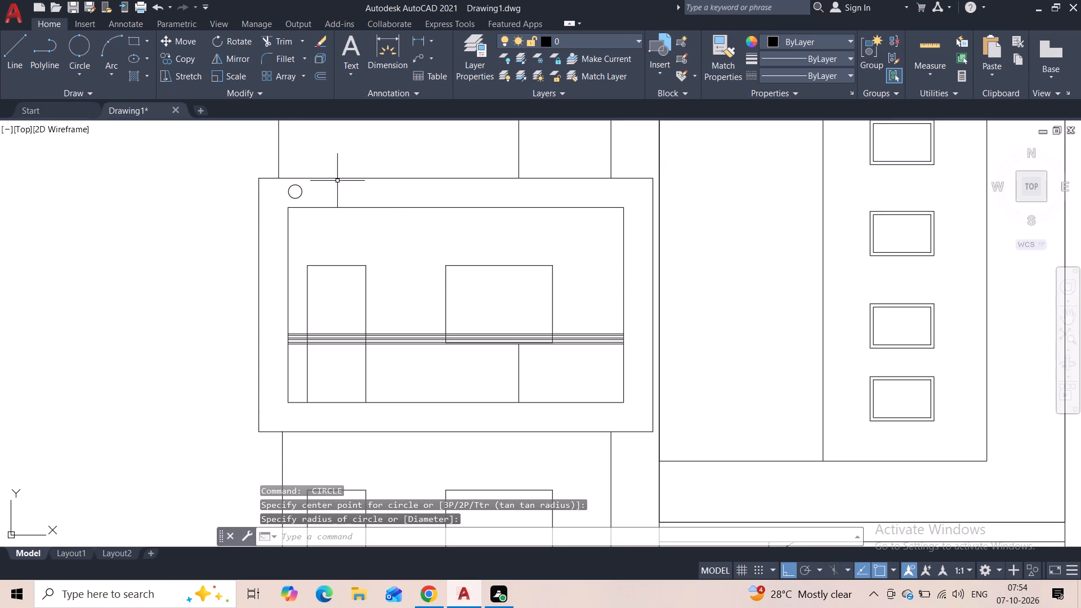
# Move the balcony frame's corner circle slightly right and down within the upper frame band.
pyautogui.click(308, 186)
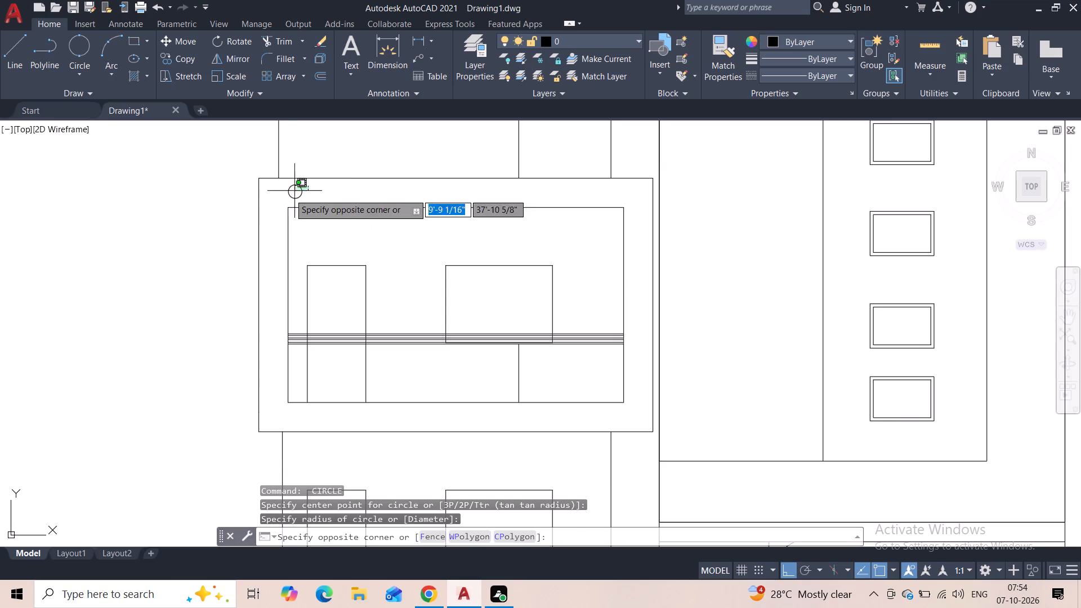
pyautogui.click(281, 198)
pyautogui.click(182, 47)
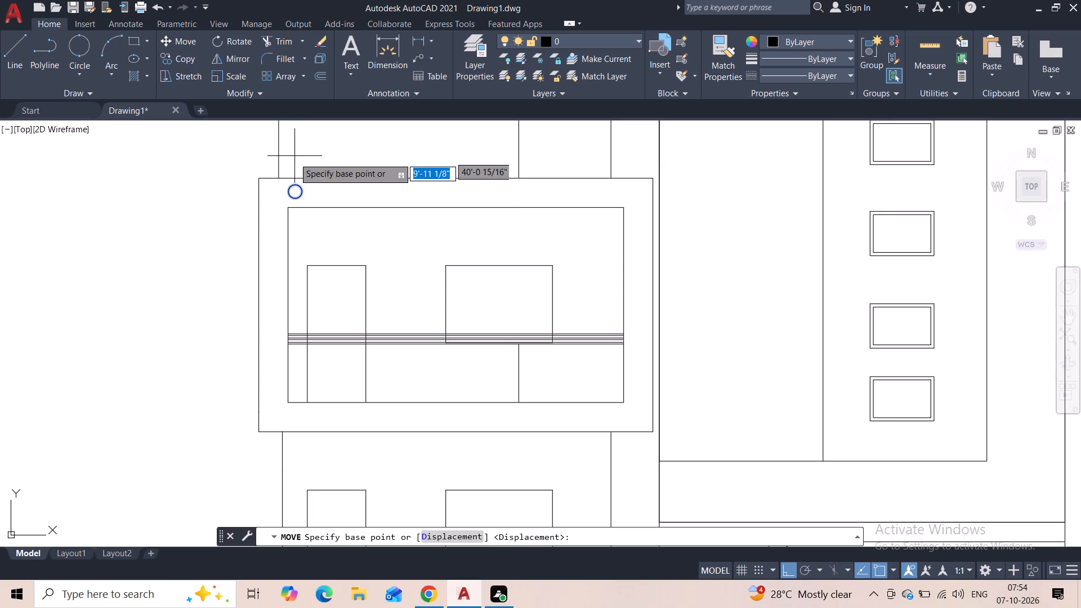
pyautogui.scroll(2, 293, 172)
pyautogui.click(294, 209)
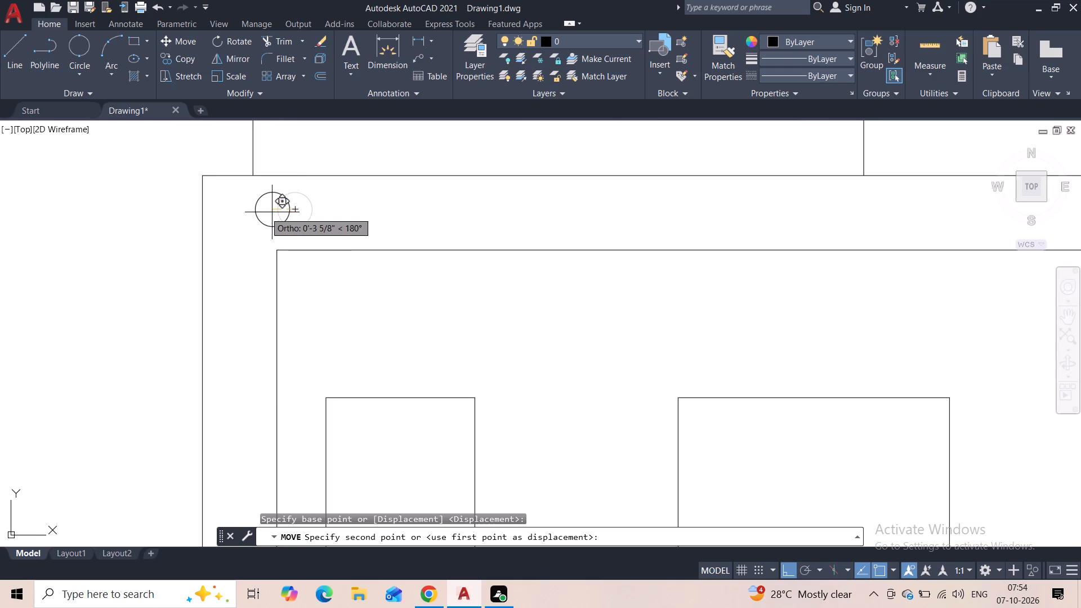
pyautogui.click(305, 214)
# Copy the circle from its center seven times to the right, spacing the copies along the balcony frame's upper band.
pyautogui.scroll(1, 374, 199)
pyautogui.scroll(-1, 374, 200)
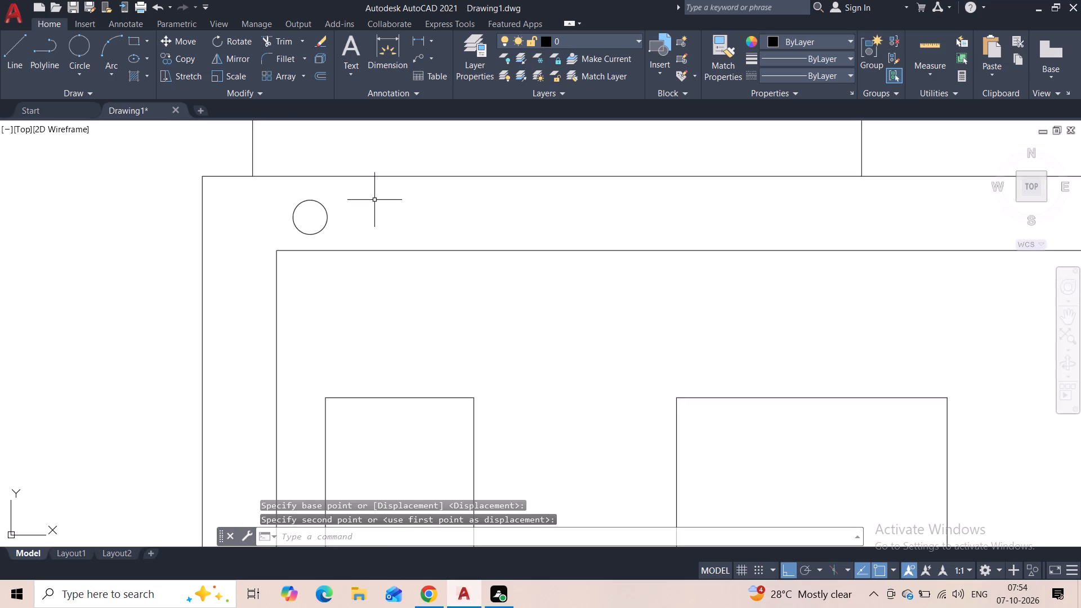
pyautogui.scroll(-3, 374, 200)
pyautogui.scroll(2, 379, 205)
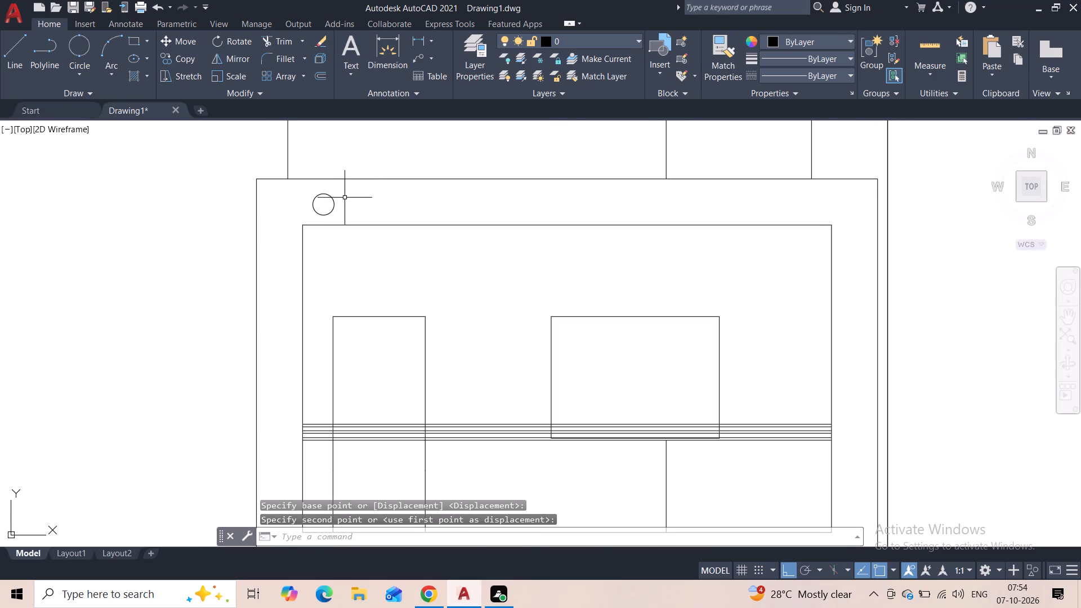
pyautogui.click(349, 196)
pyautogui.click(310, 211)
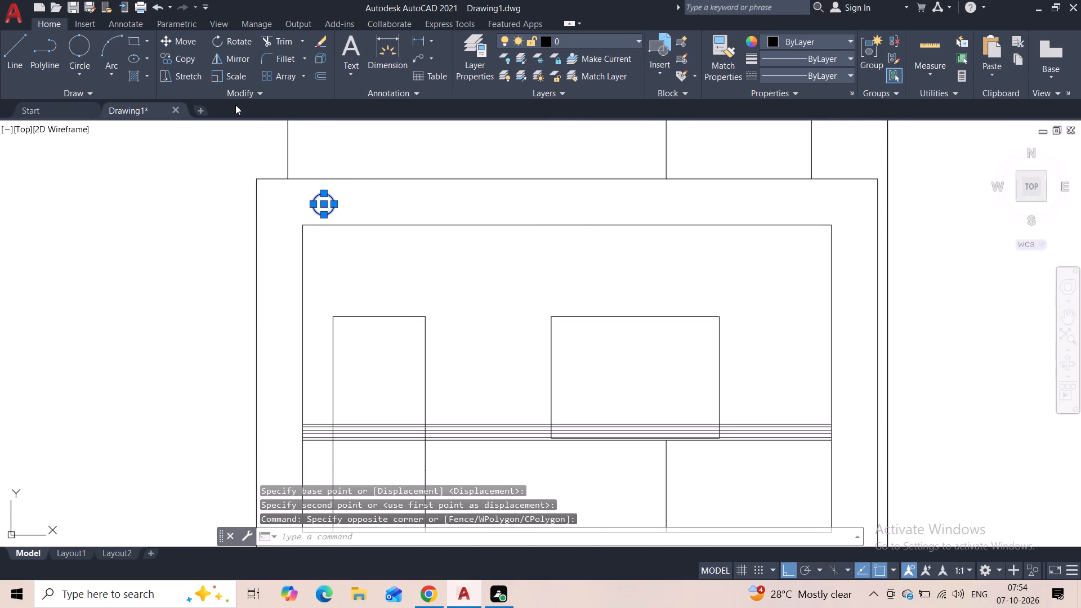
pyautogui.click(185, 61)
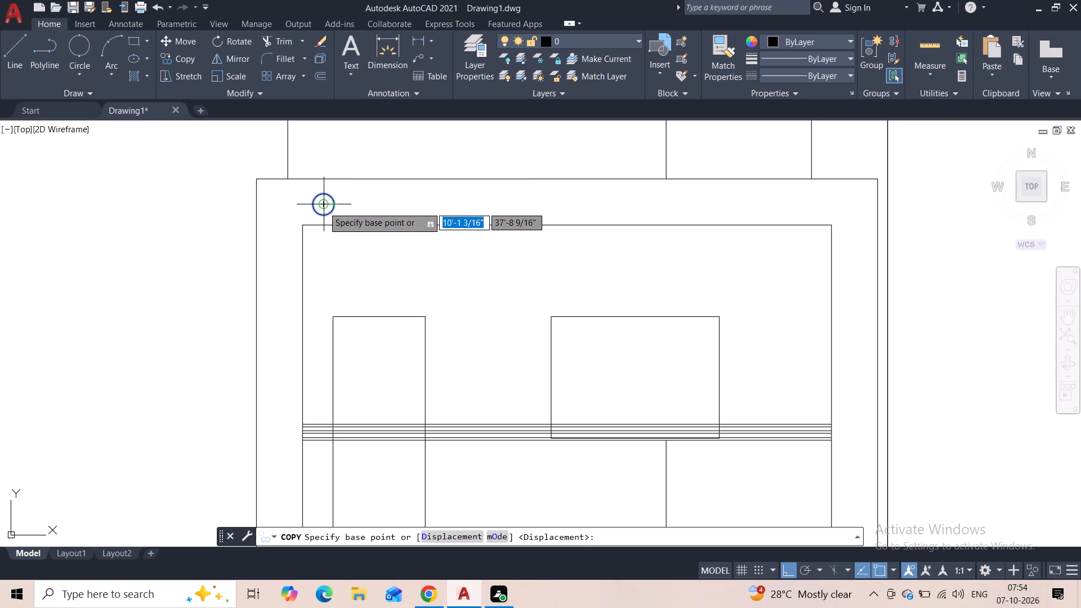
pyautogui.click(323, 207)
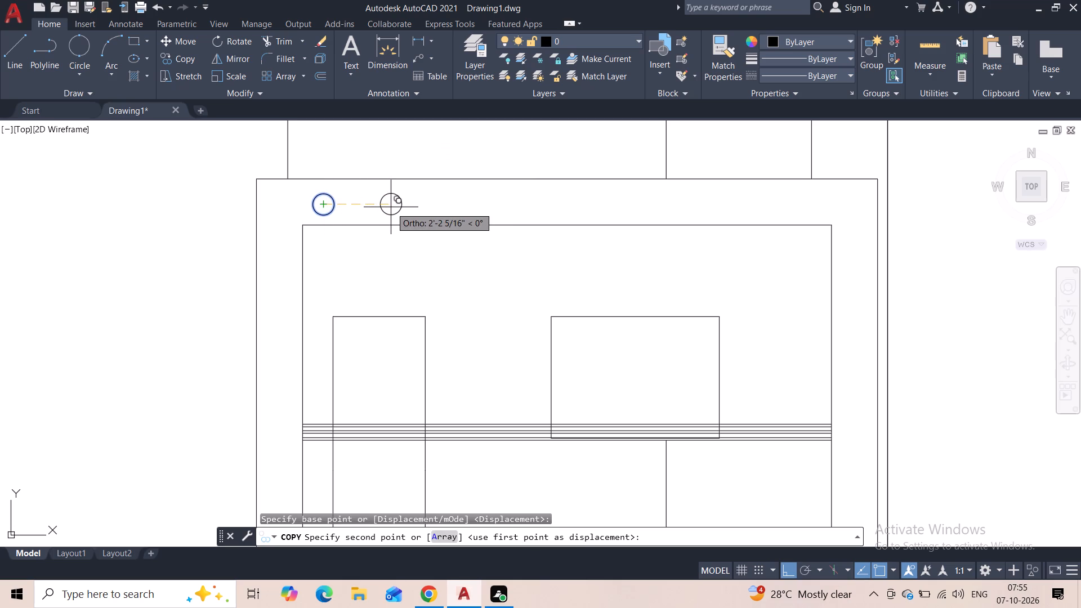
pyautogui.click(391, 207)
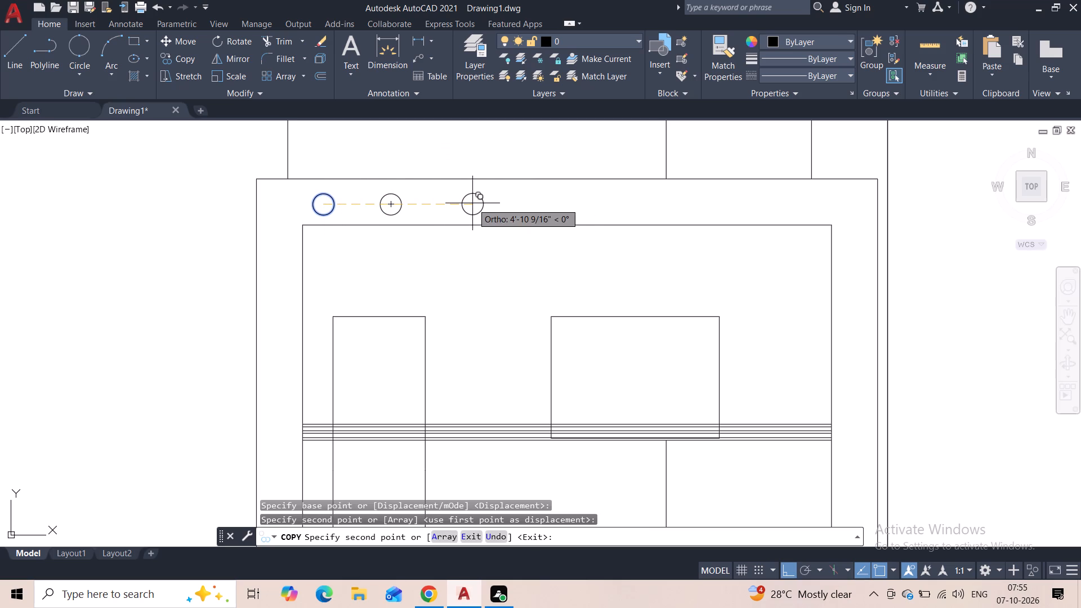
pyautogui.click(468, 203)
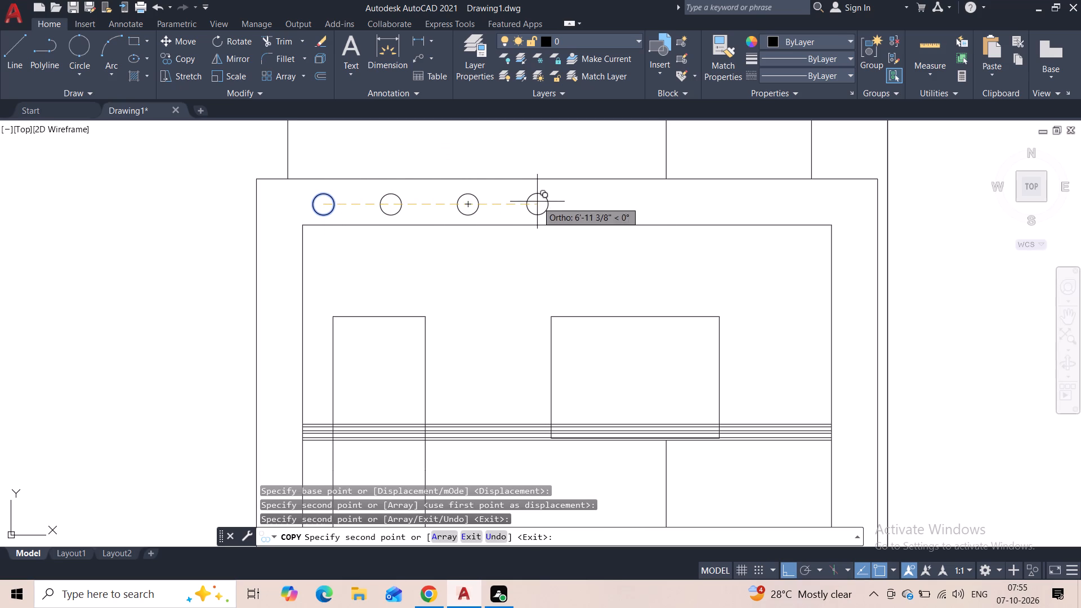
pyautogui.click(537, 202)
pyautogui.click(626, 202)
pyautogui.click(700, 200)
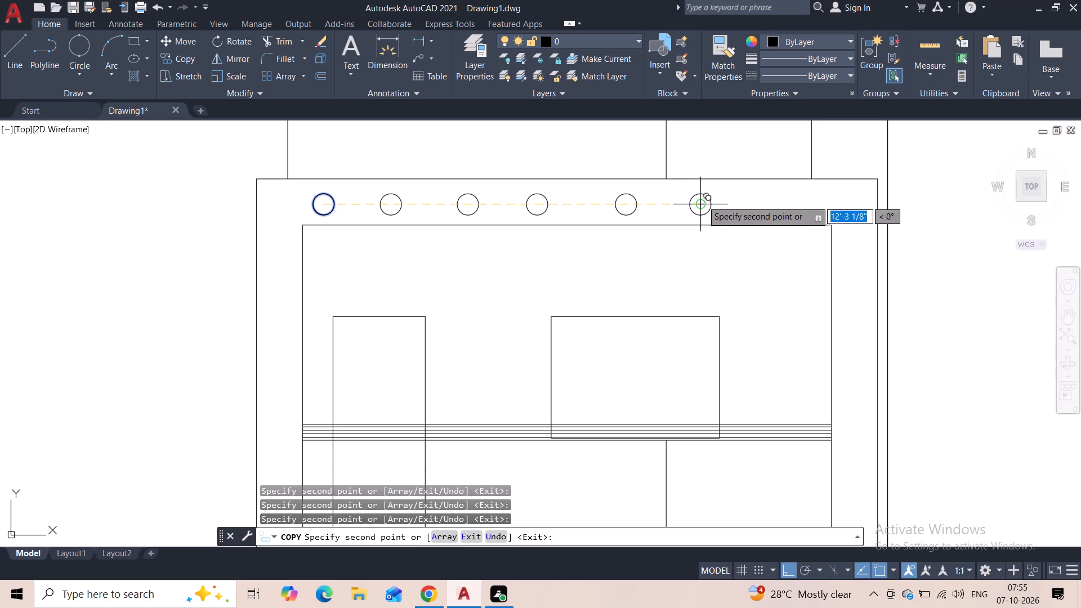
pyautogui.click(763, 201)
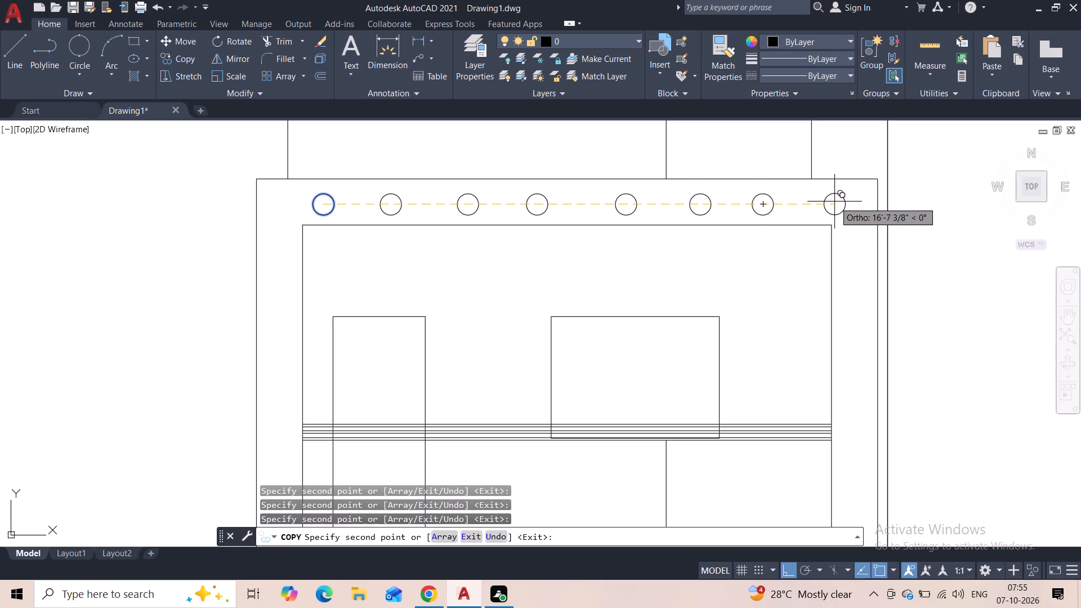
pyautogui.click(832, 202)
# Copy the same circle eight times along the balcony frame's lower band, one beneath each upper circle.
pyautogui.moveTo(762, 265); pyautogui.dragTo(700, 166, button='middle')
pyautogui.scroll(-1, 762, 265)
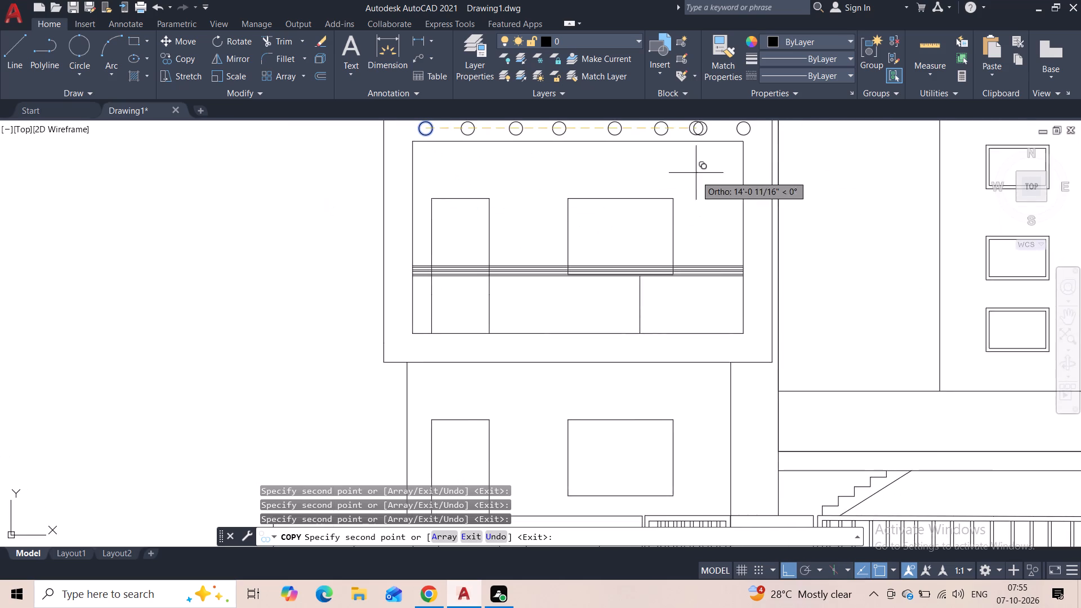
pyautogui.scroll(-1, 693, 200)
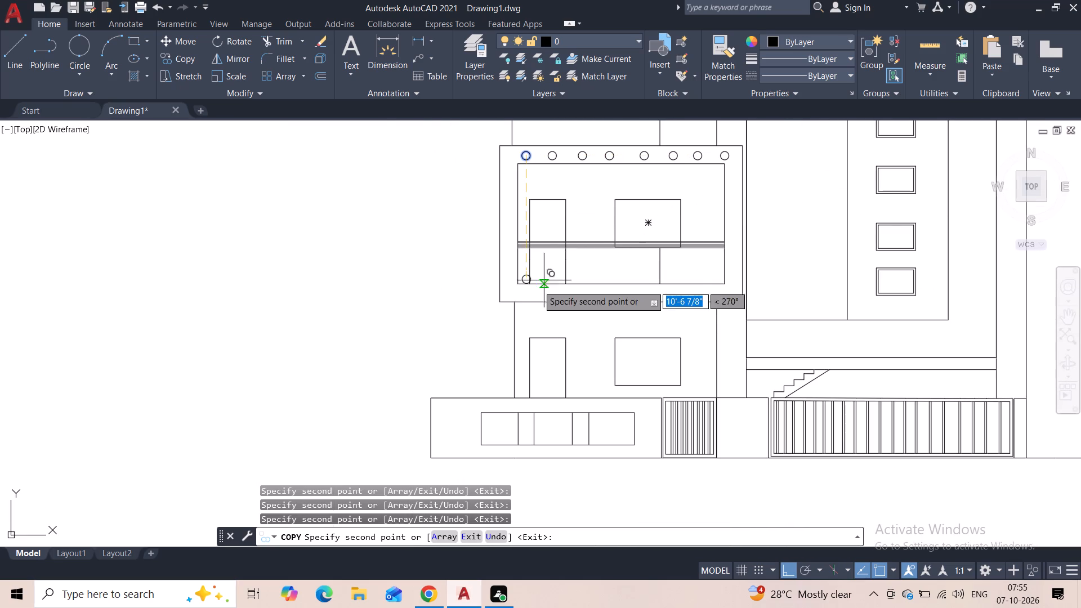
pyautogui.scroll(2, 522, 295)
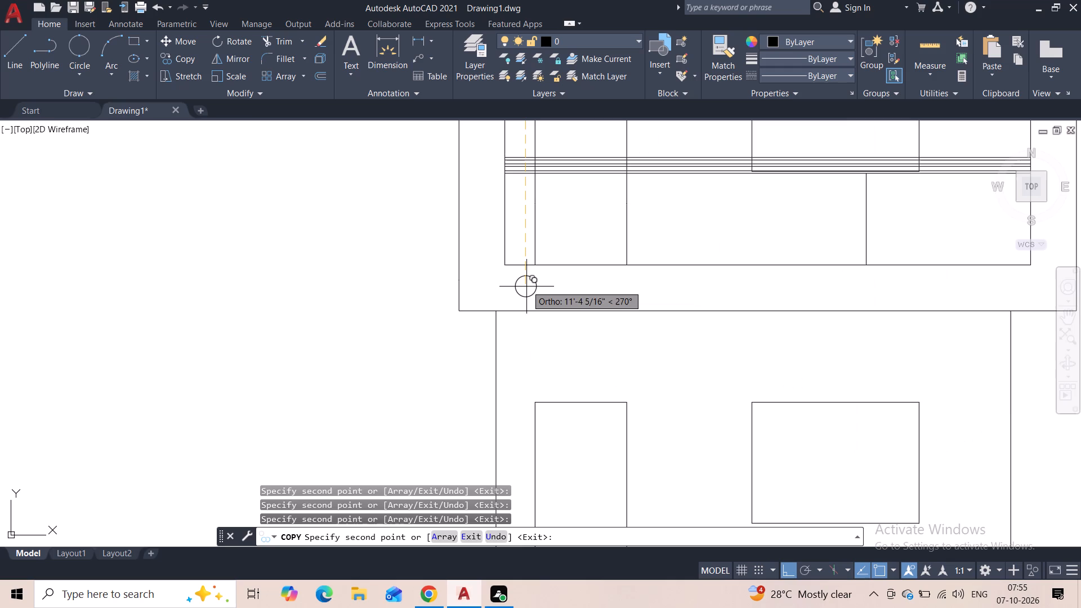
pyautogui.click(526, 289)
pyautogui.scroll(-1, 593, 288)
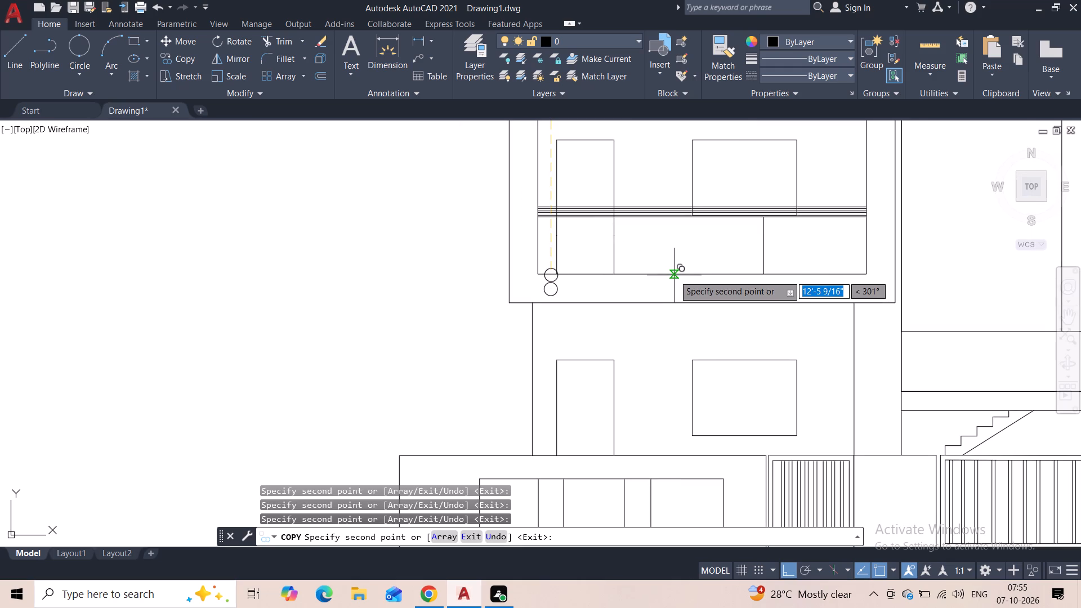
pyautogui.press('F8')
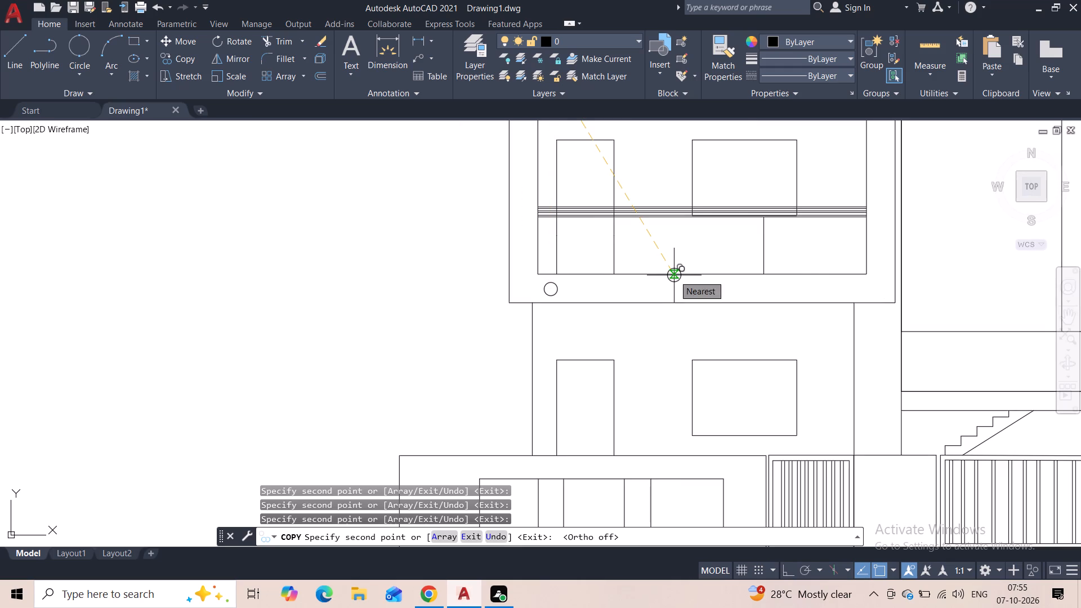
pyautogui.scroll(-1, 654, 239)
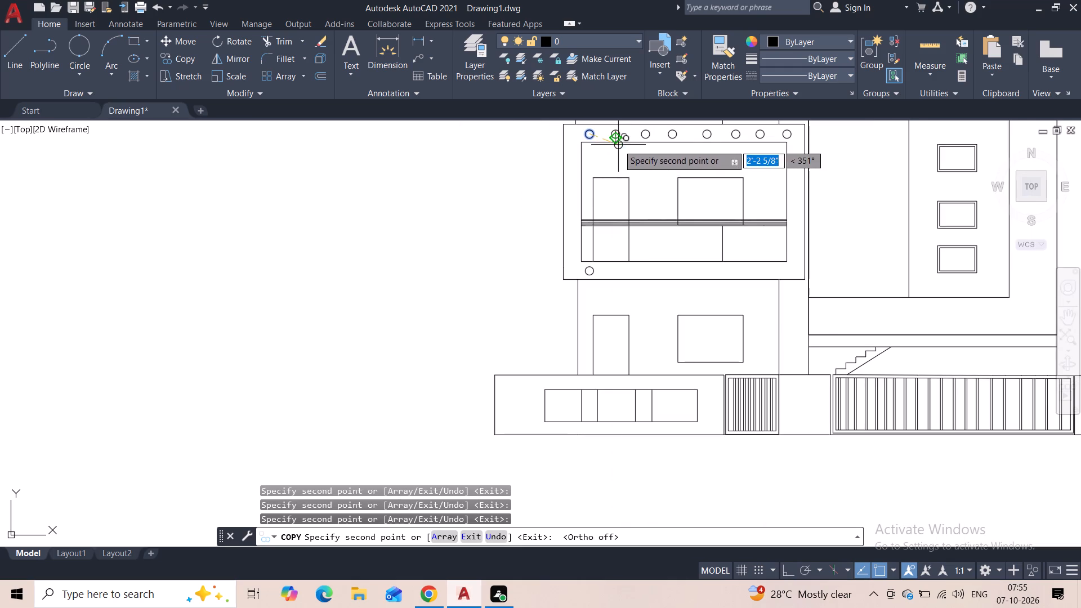
pyautogui.click(614, 272)
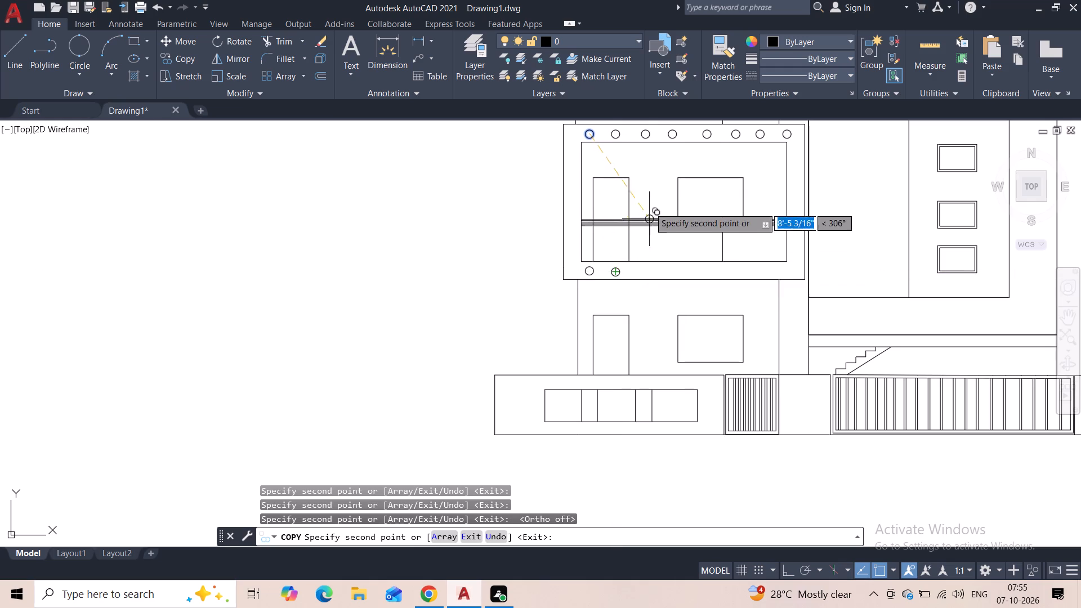
pyautogui.click(648, 272)
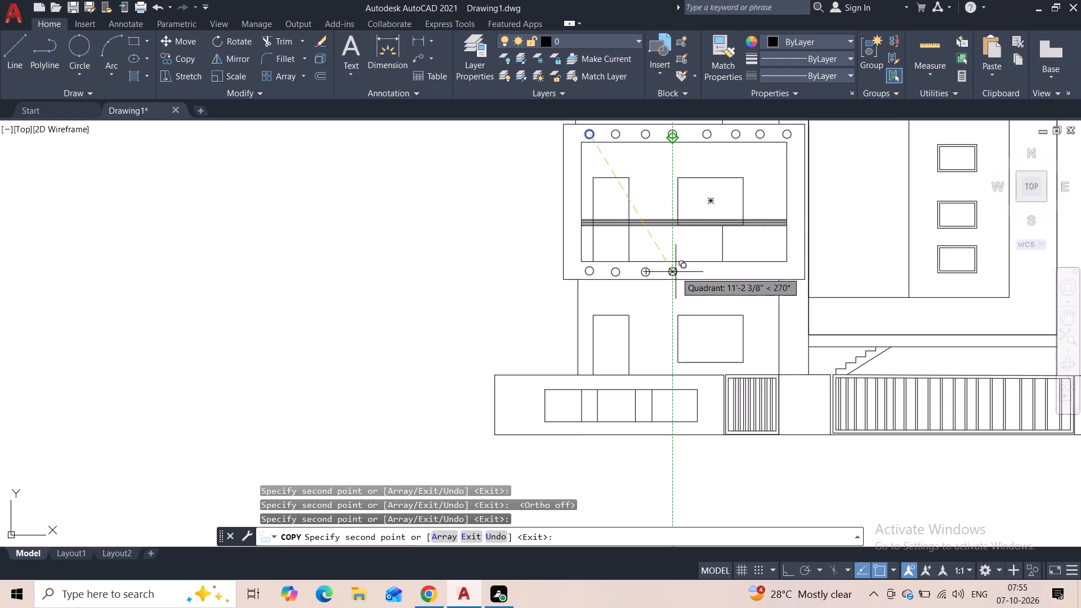
pyautogui.click(676, 272)
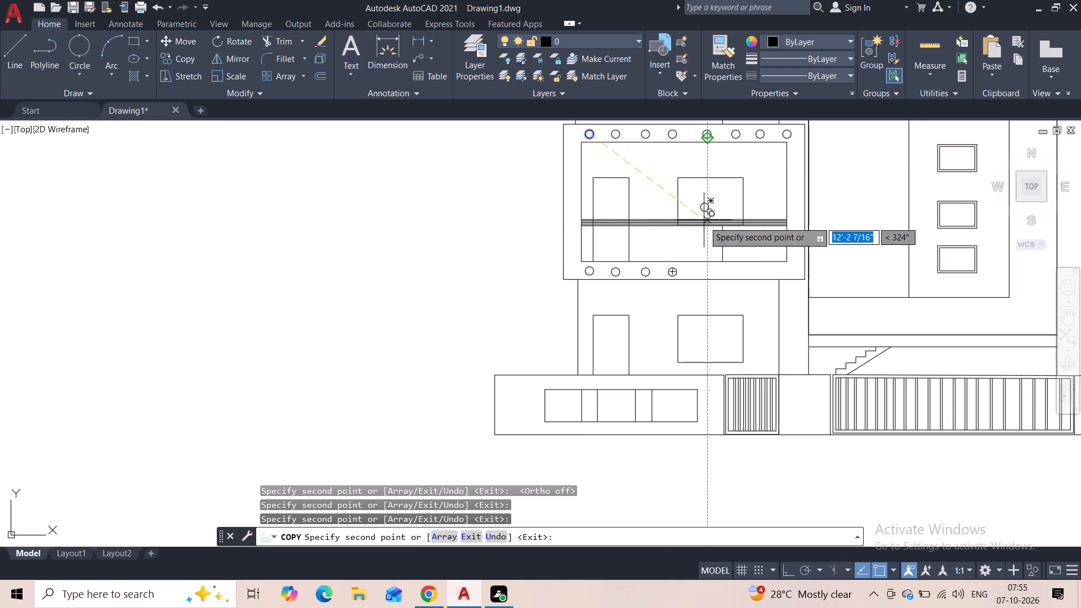
pyautogui.click(704, 272)
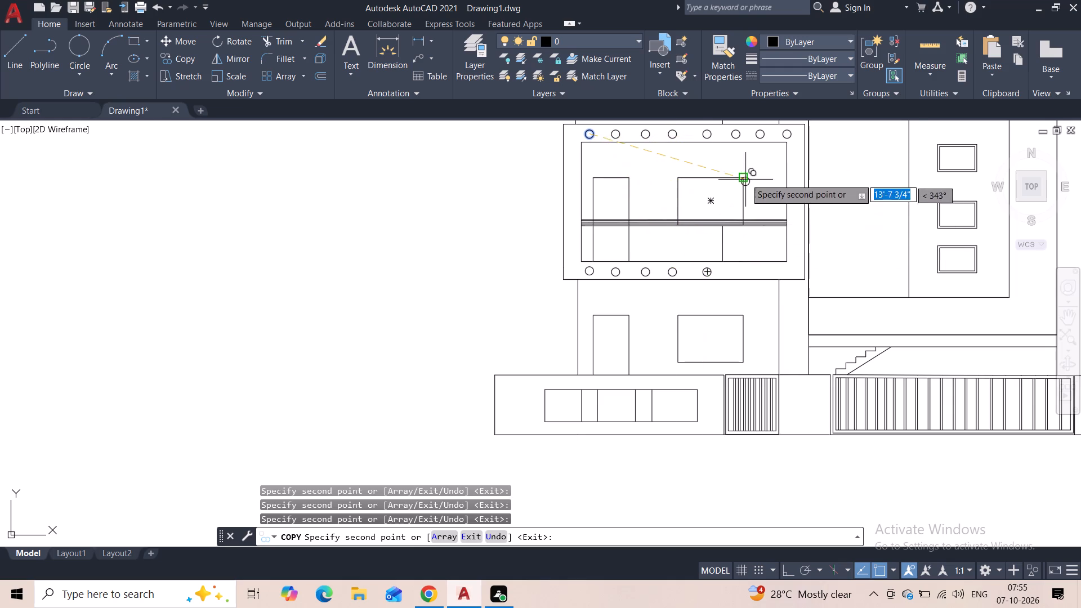
pyautogui.click(735, 270)
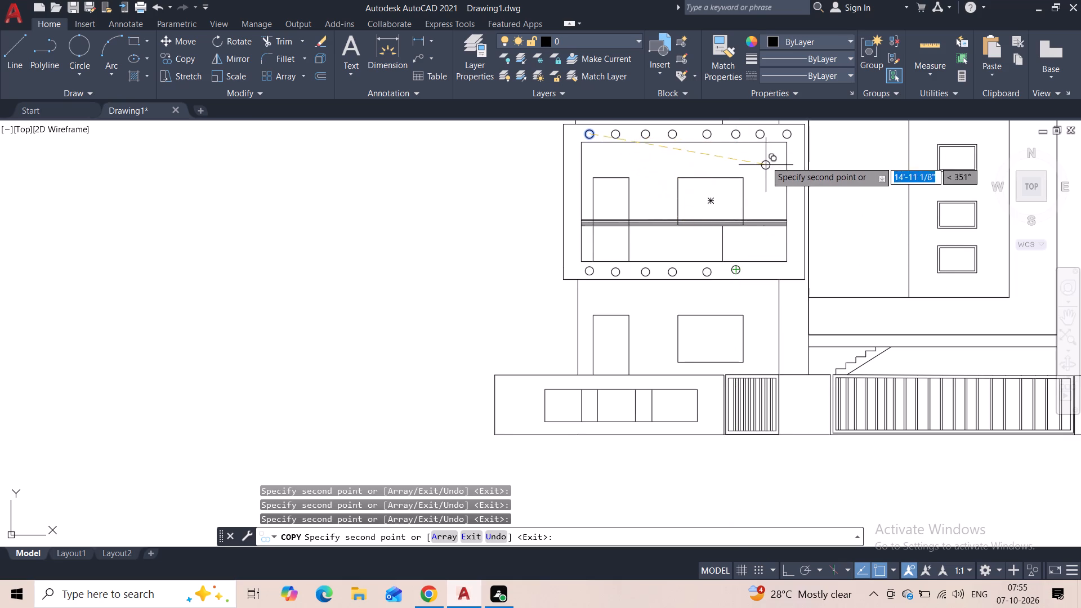
pyautogui.click(756, 271)
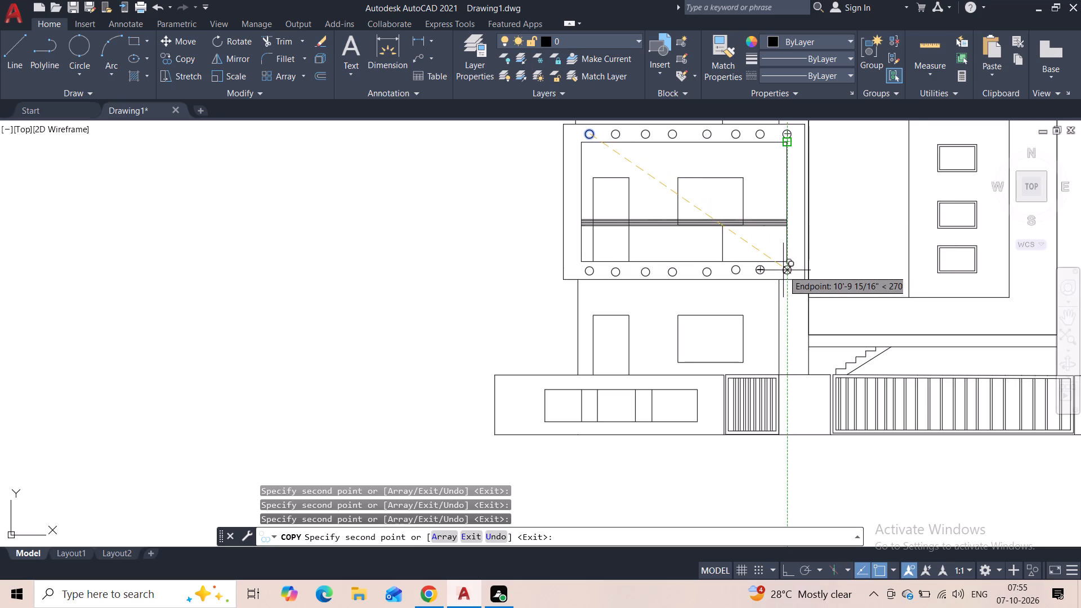
pyautogui.click(783, 270)
pyautogui.press('Escape')
# Draw a horizontal guide line from the center of the lower band's leftmost circle to just past the rightmost circle.
pyautogui.scroll(1, 725, 280)
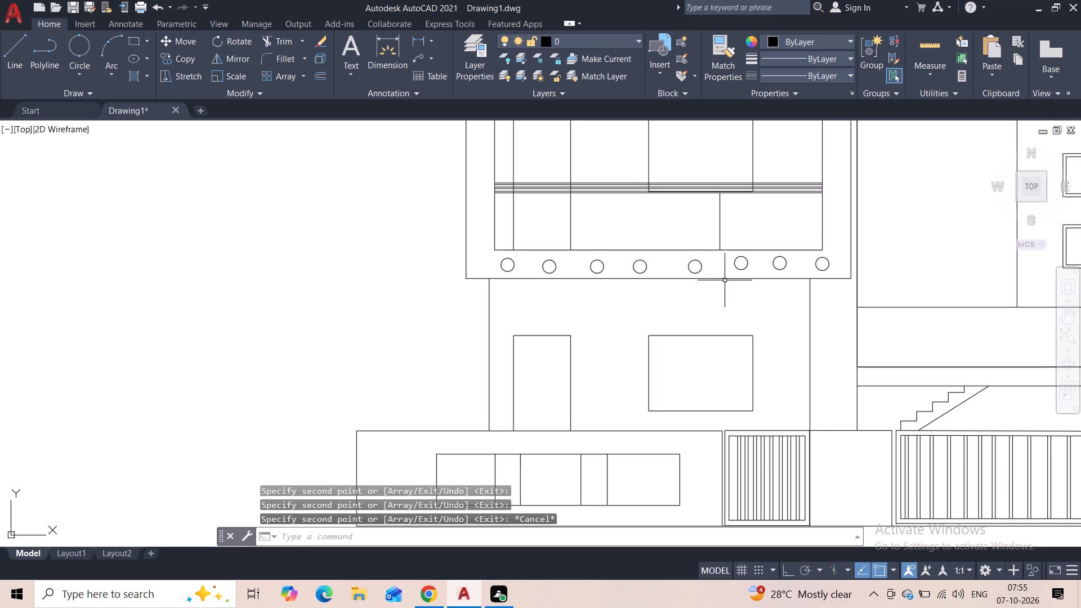
pyautogui.scroll(2, 725, 280)
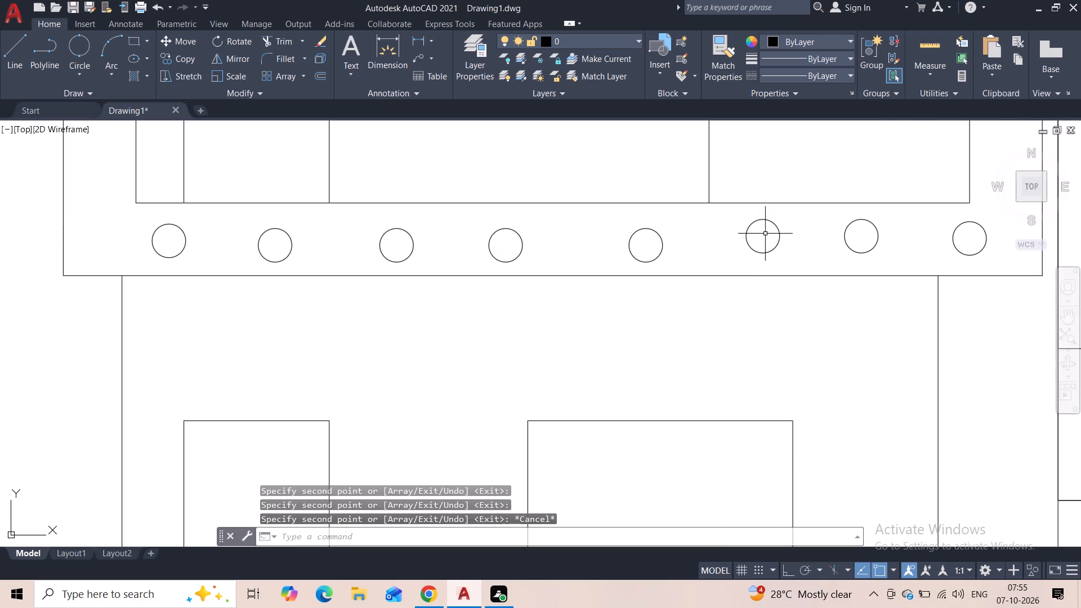
pyautogui.scroll(-1, 728, 231)
pyautogui.click(3, 57)
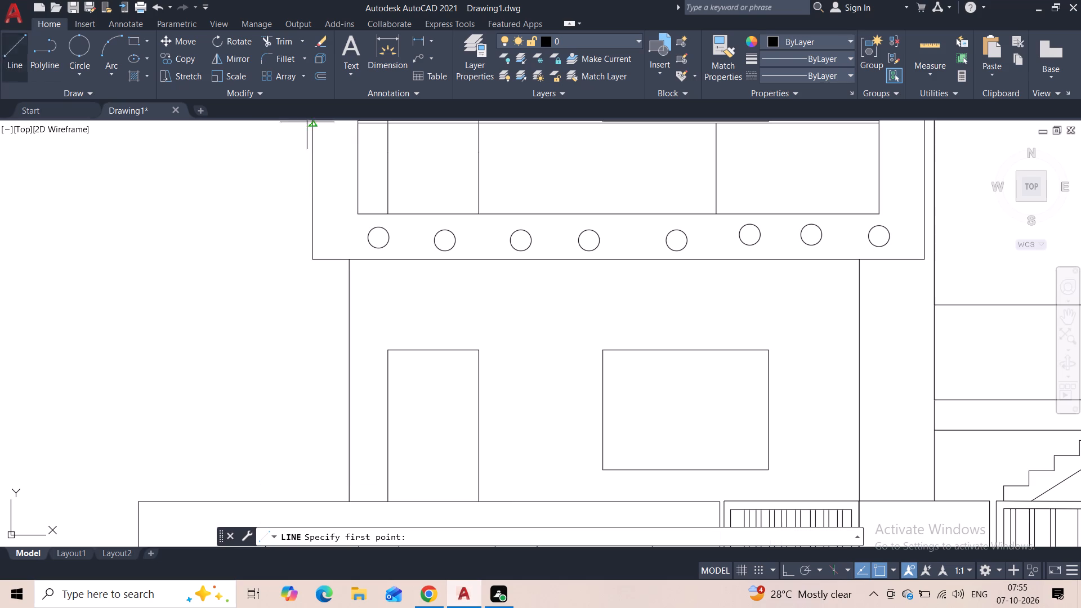
pyautogui.click(381, 240)
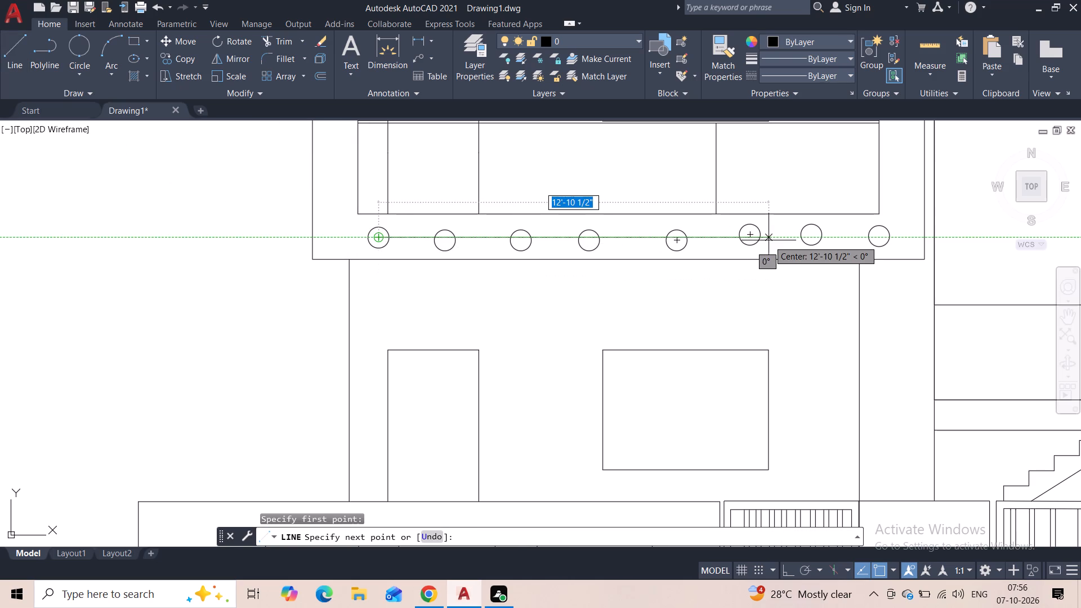
pyautogui.press('F8')
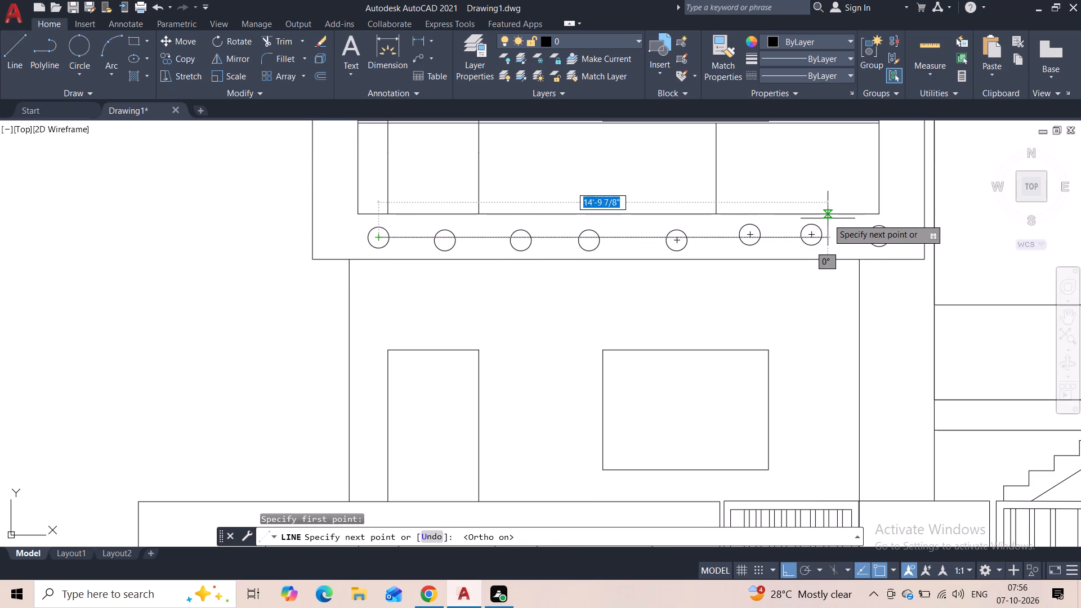
pyautogui.click(903, 241)
pyautogui.press('Escape')
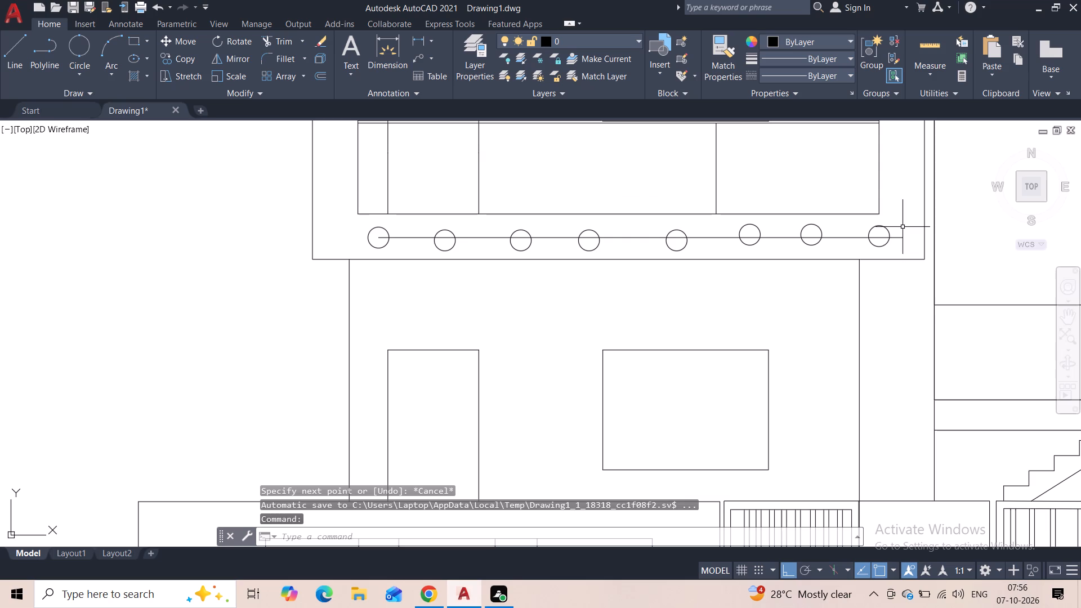
# Move the lower band's second circle from the left vertically so its center sits on the horizontal guide line.
pyautogui.click(442, 230)
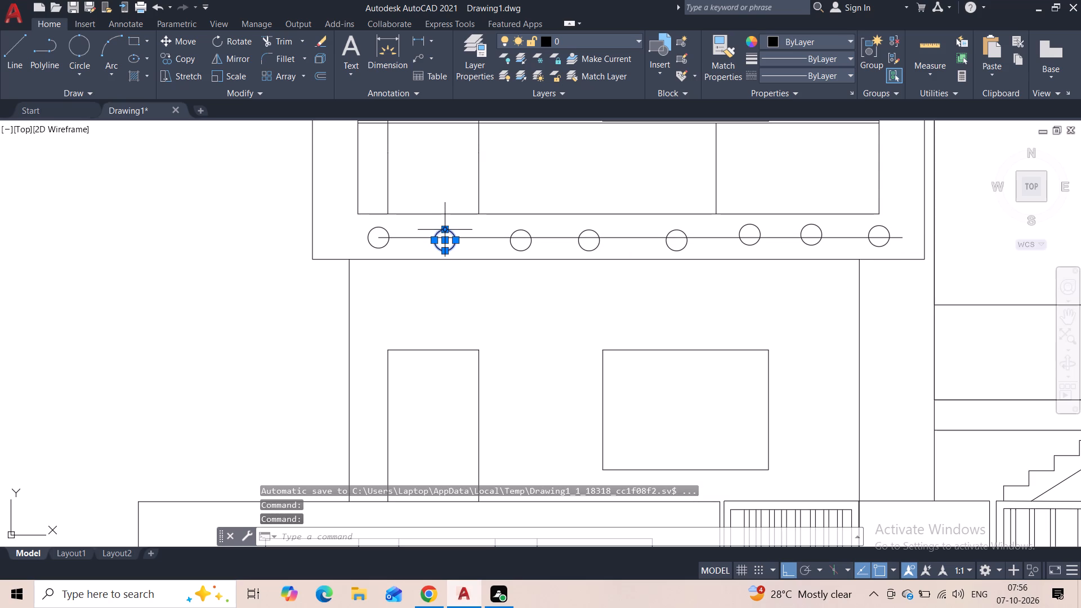
pyautogui.click(181, 41)
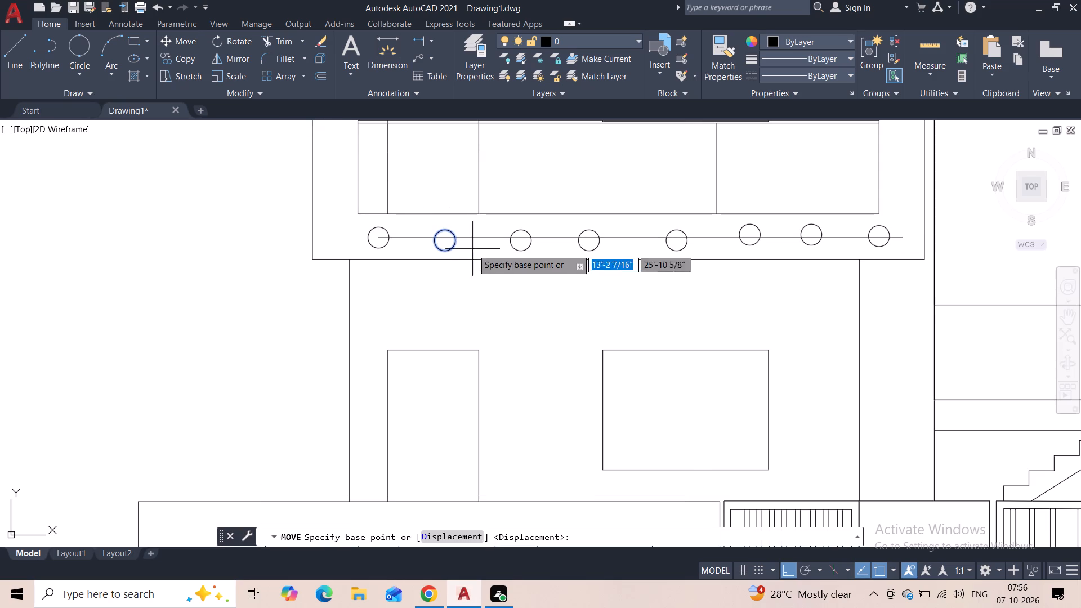
pyautogui.scroll(3, 446, 242)
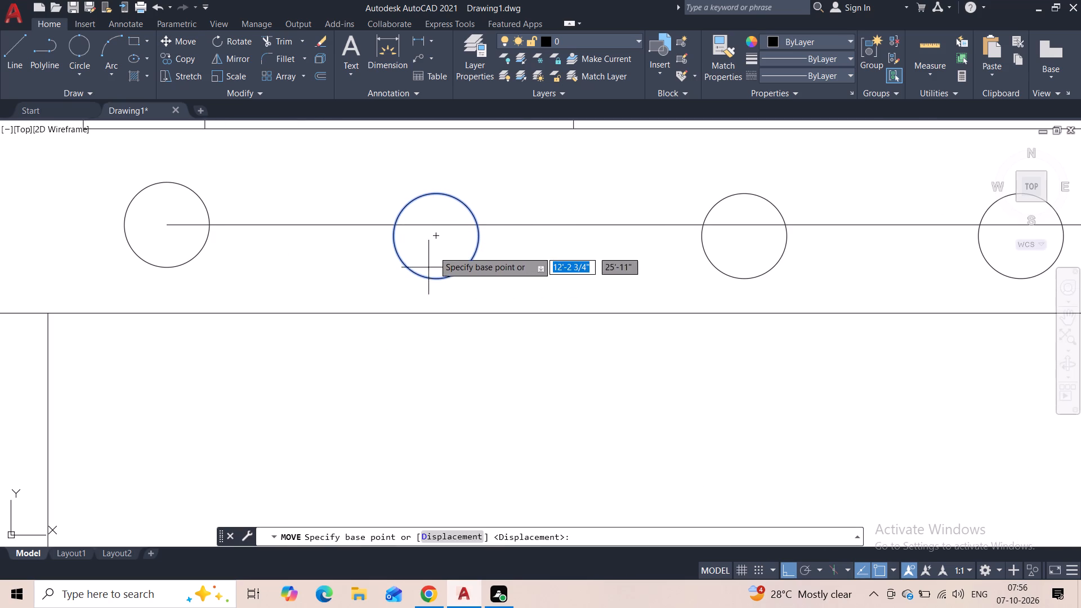
pyautogui.click(434, 231)
pyautogui.click(434, 228)
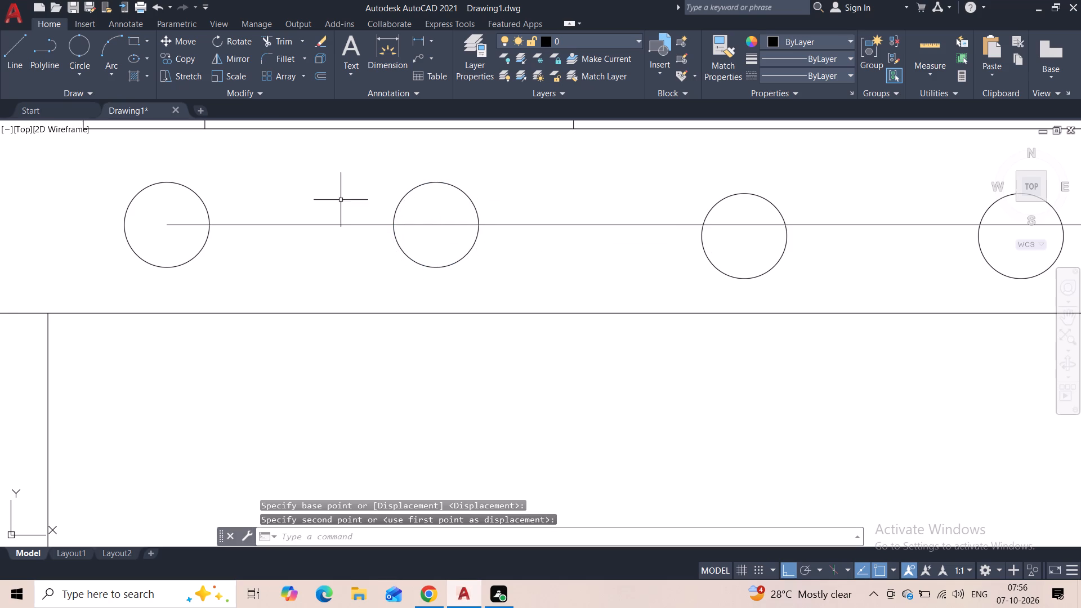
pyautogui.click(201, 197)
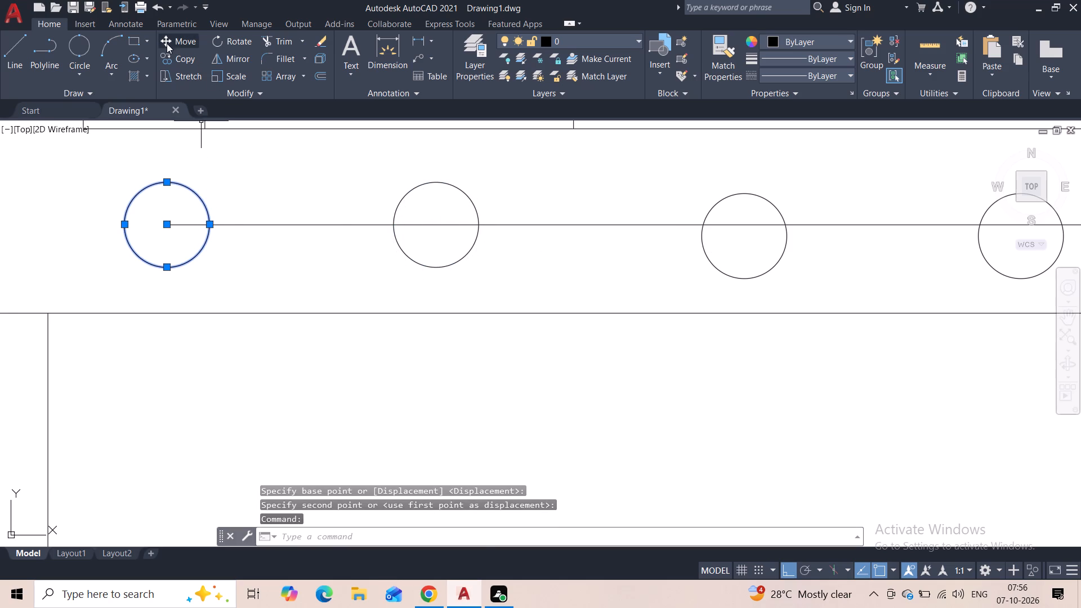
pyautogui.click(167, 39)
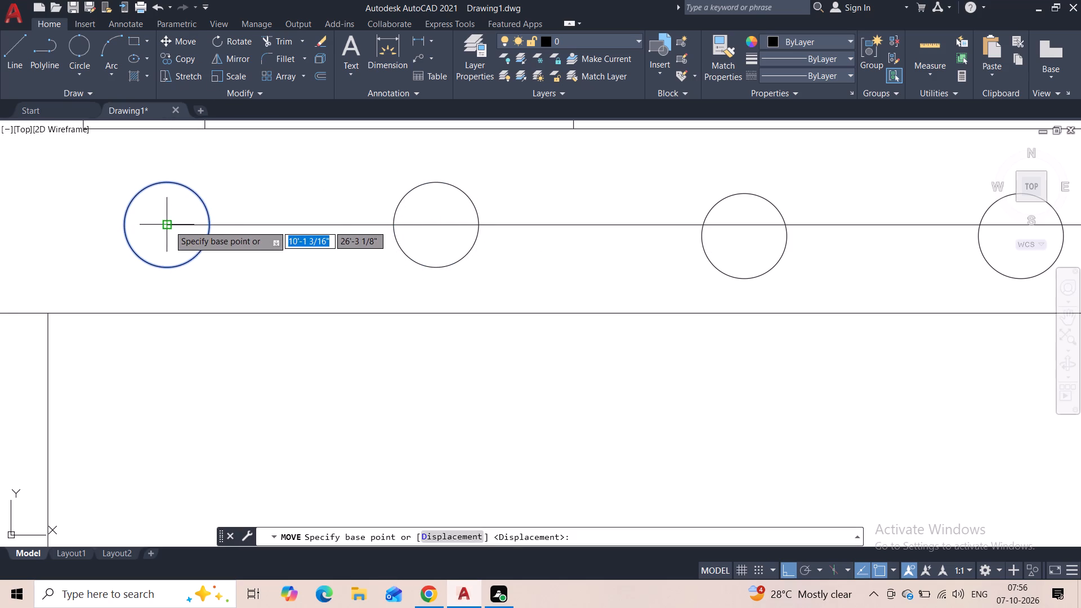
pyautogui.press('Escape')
# Move the lower band's third circle from the left vertically so its center sits on the horizontal guide line.
pyautogui.click(769, 185)
pyautogui.click(739, 202)
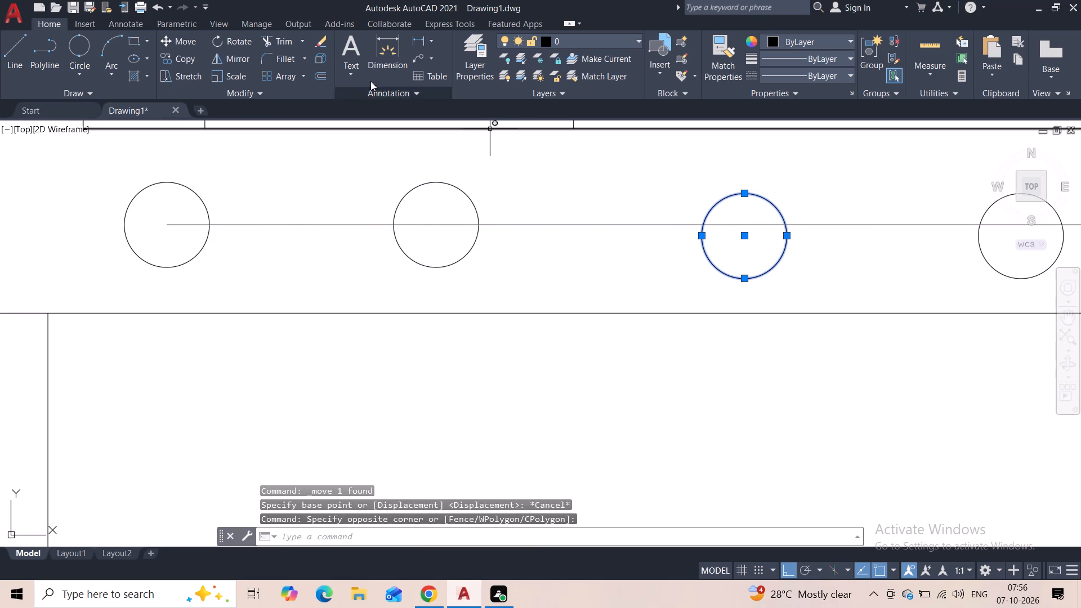
pyautogui.press('m')
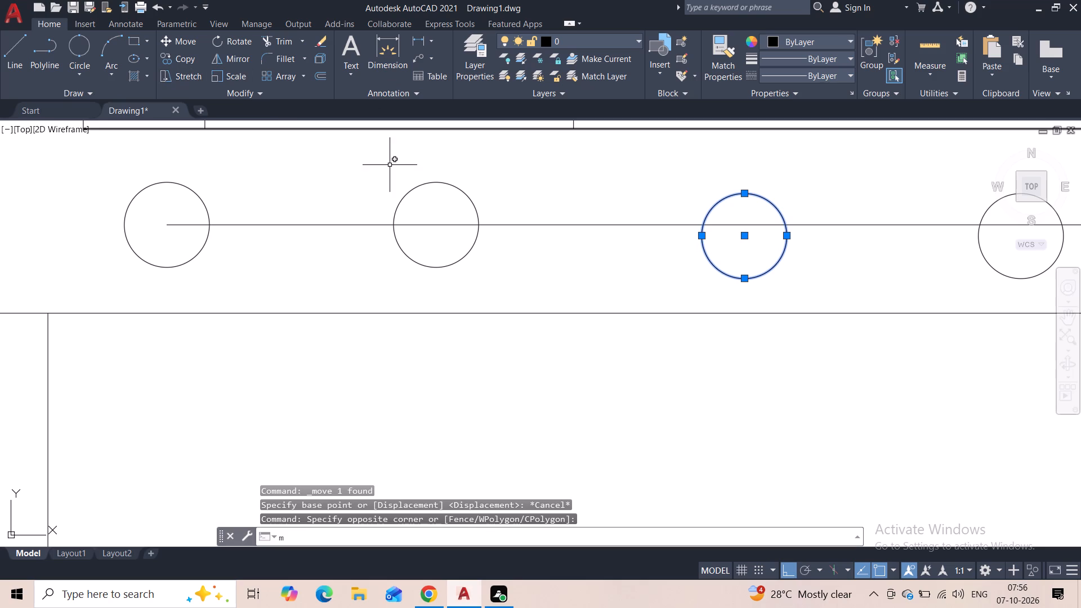
pyautogui.click(289, 378)
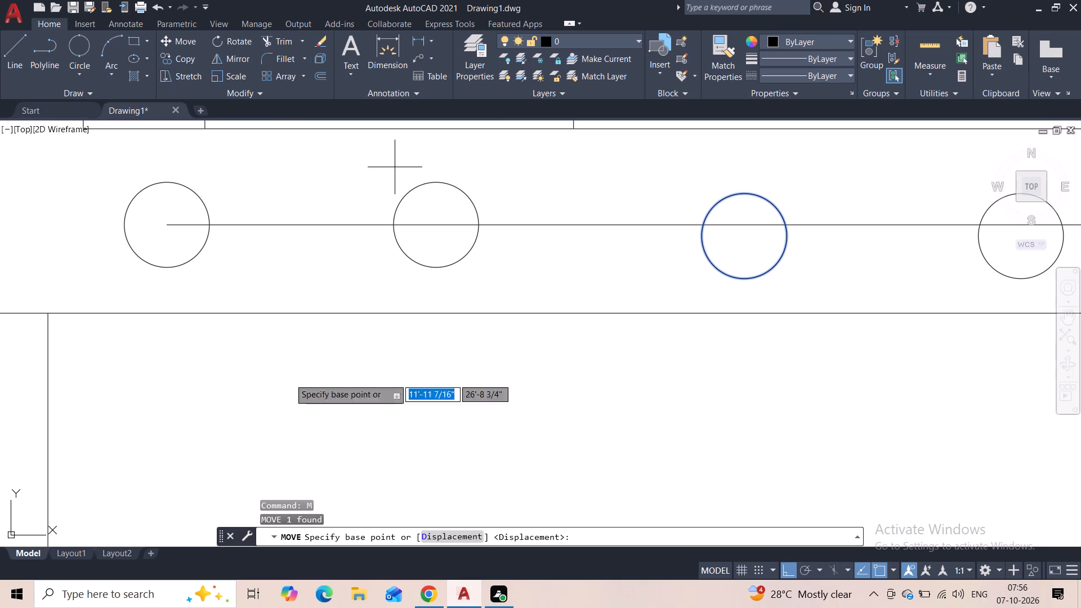
pyautogui.click(745, 236)
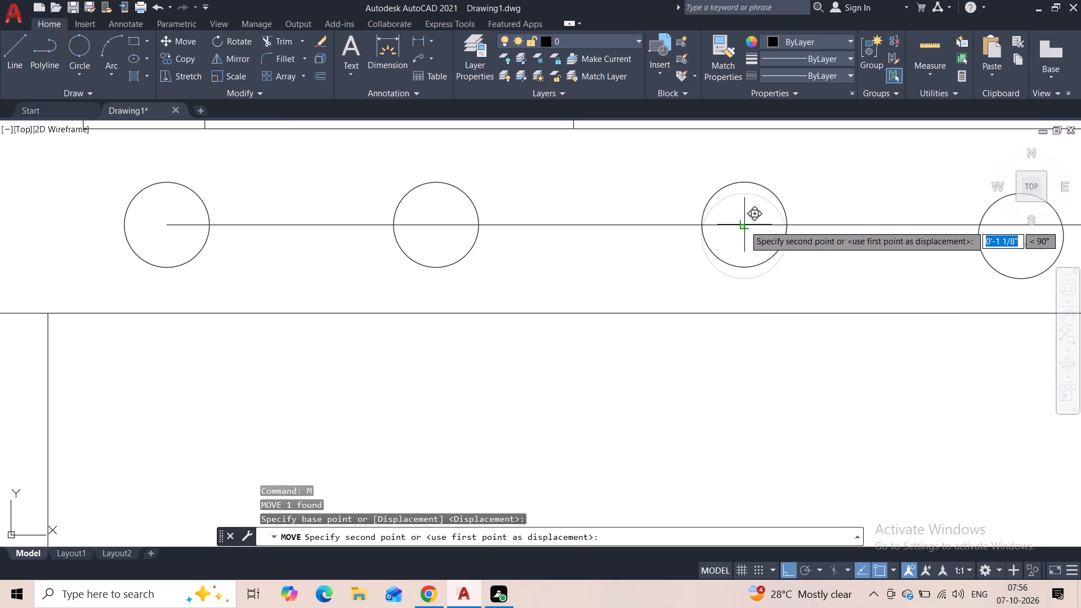
pyautogui.click(744, 225)
# Move the lower band's fourth circle from the left vertically so its center sits on the guide line.
pyautogui.moveTo(900, 216); pyautogui.dragTo(357, 198, button='middle')
pyautogui.click(486, 176)
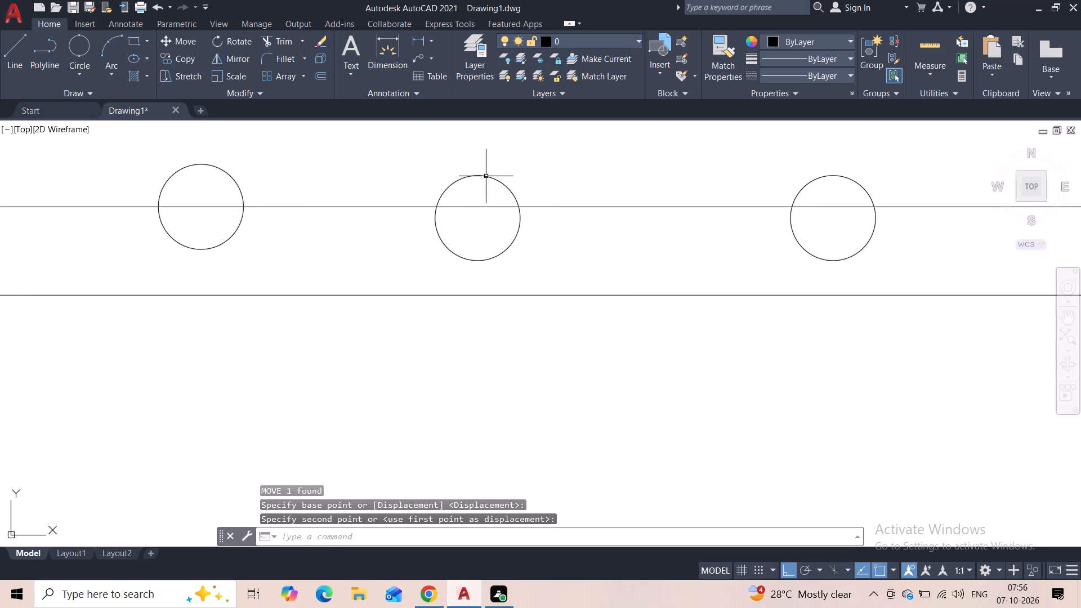
pyautogui.click(163, 44)
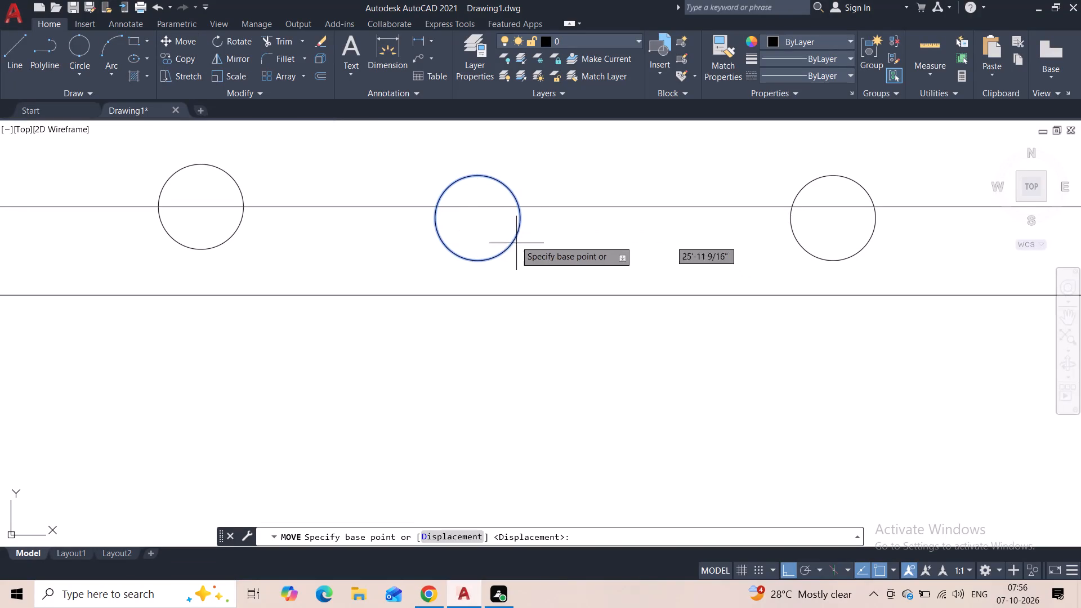
pyautogui.click(476, 217)
pyautogui.click(475, 207)
# Move the lower band's fifth circle from the left vertically so its center sits on the guide line.
pyautogui.moveTo(847, 198); pyautogui.dragTo(832, 201, button='middle')
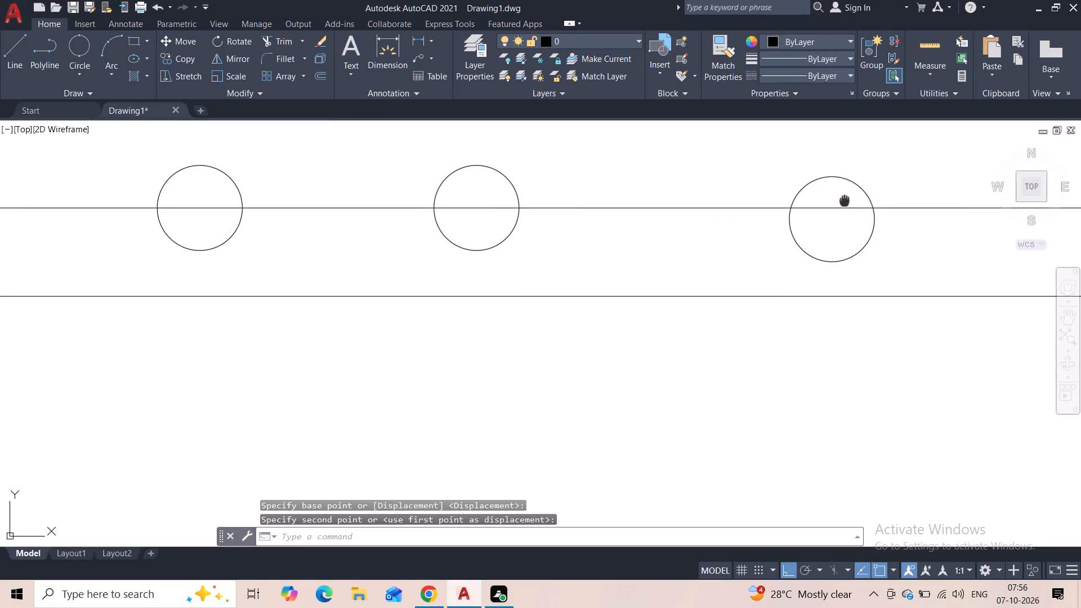
pyautogui.moveTo(832, 201); pyautogui.dragTo(606, 204, button='middle')
pyautogui.click(617, 184)
pyautogui.click(546, 197)
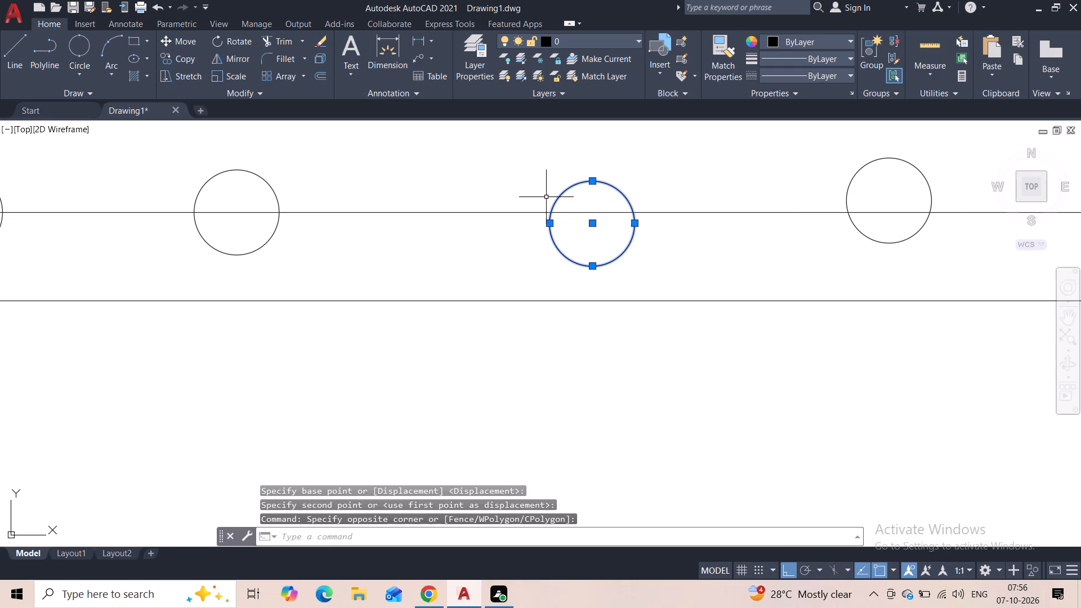
pyautogui.click(182, 43)
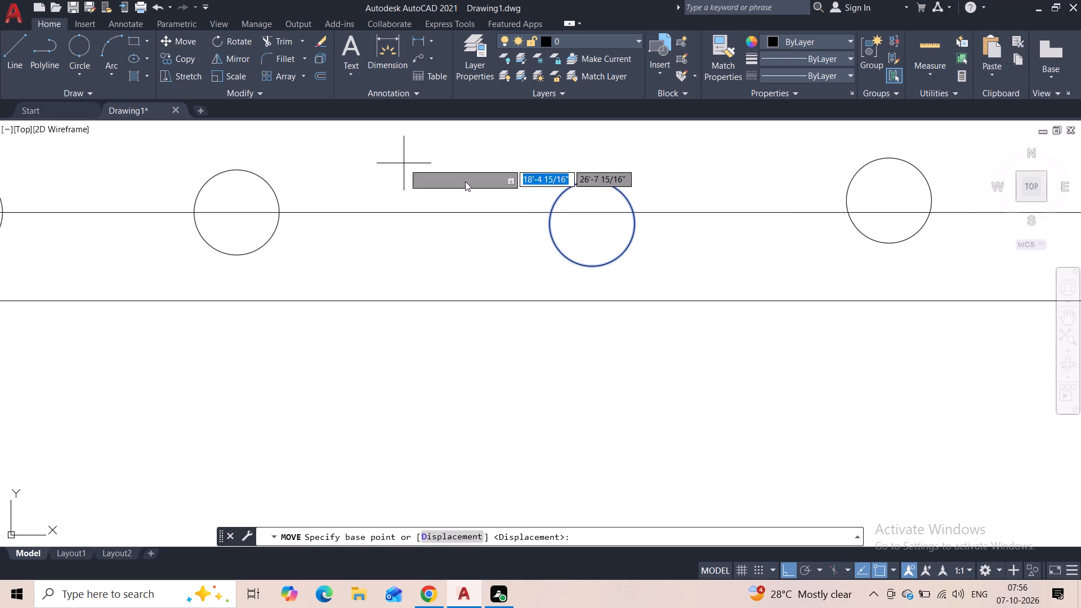
pyautogui.click(598, 225)
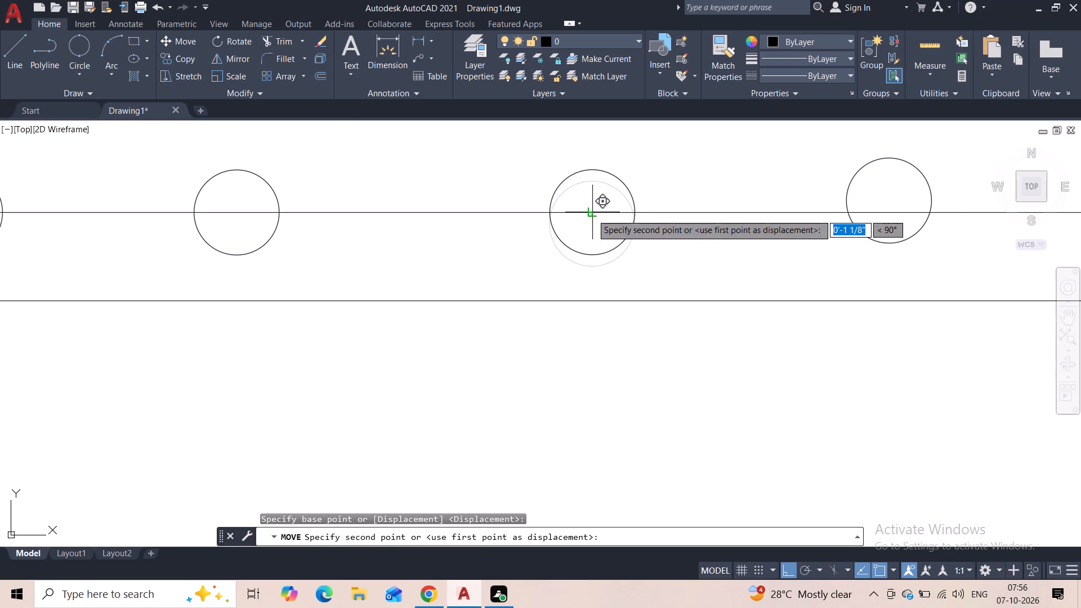
pyautogui.click(592, 214)
# Move the lower band's sixth circle from the left vertically down so its center sits on the guide line.
pyautogui.moveTo(797, 249); pyautogui.dragTo(526, 254, button='middle')
pyautogui.click(628, 171)
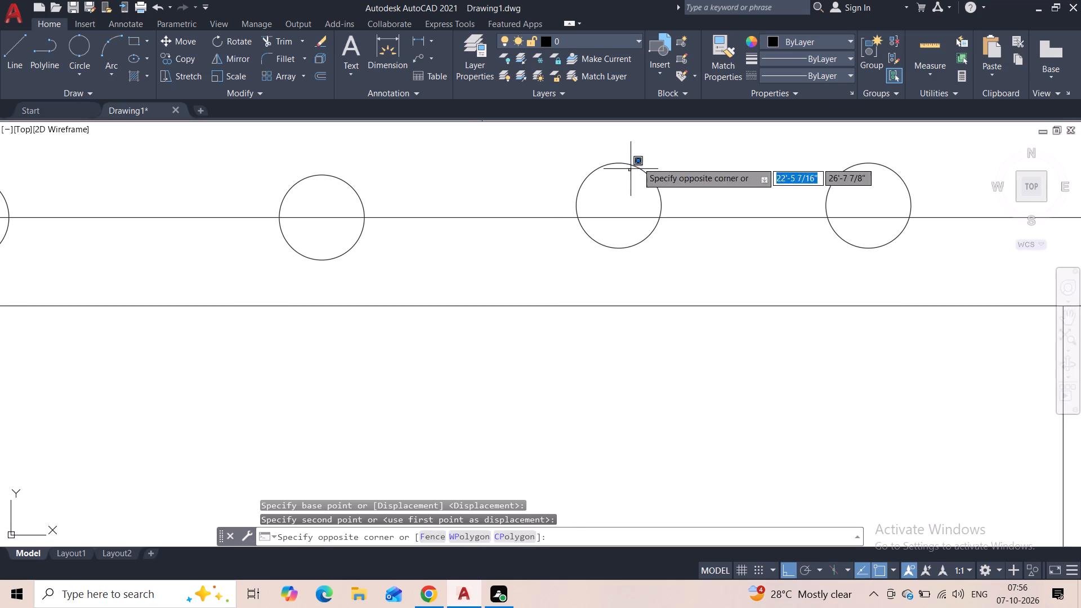
pyautogui.click(641, 162)
pyautogui.click(622, 168)
pyautogui.moveTo(664, 161); pyautogui.dragTo(658, 164)
pyautogui.click(614, 181)
pyautogui.click(658, 162)
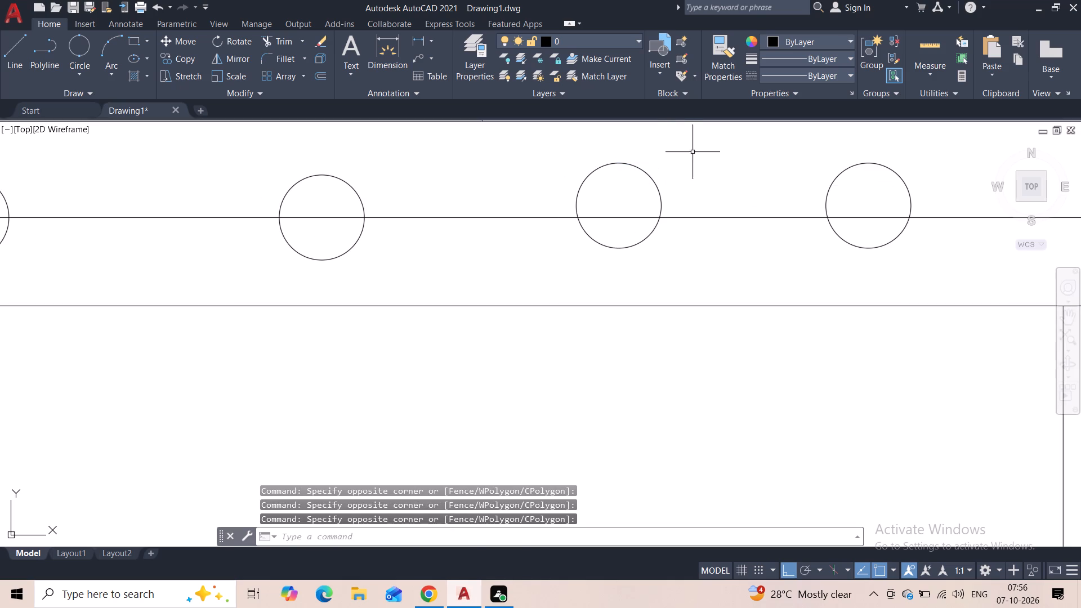
pyautogui.click(693, 153)
pyautogui.click(611, 176)
pyautogui.click(185, 38)
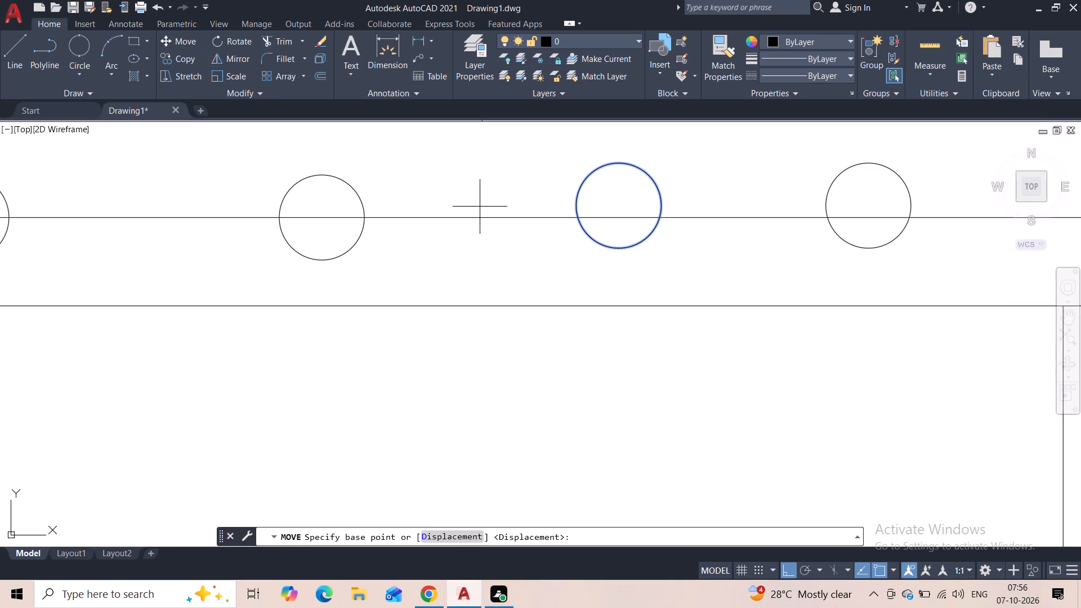
pyautogui.click(620, 204)
pyautogui.click(618, 216)
# Move the lower band's seventh circle from the left vertically down so its center sits on the guide line.
pyautogui.click(896, 167)
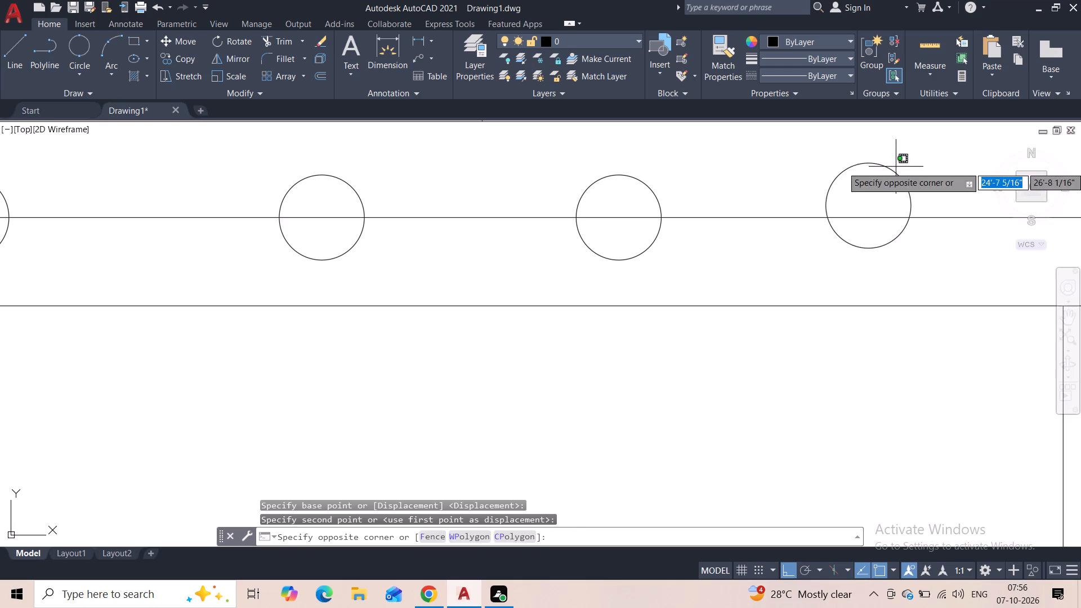
pyautogui.click(878, 174)
pyautogui.click(194, 44)
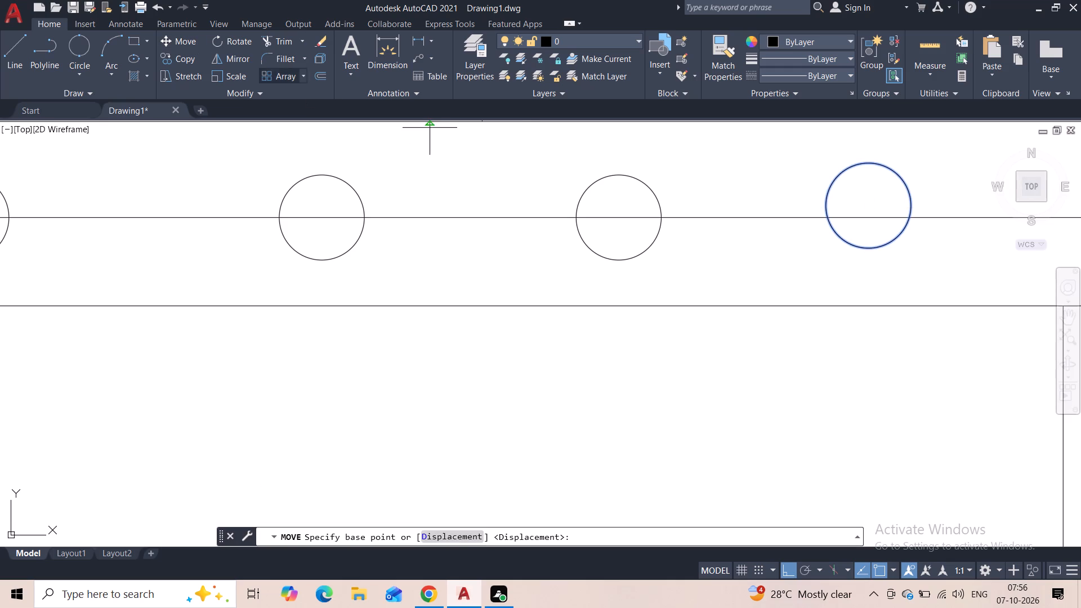
pyautogui.moveTo(711, 204); pyautogui.dragTo(213, 189, button='middle')
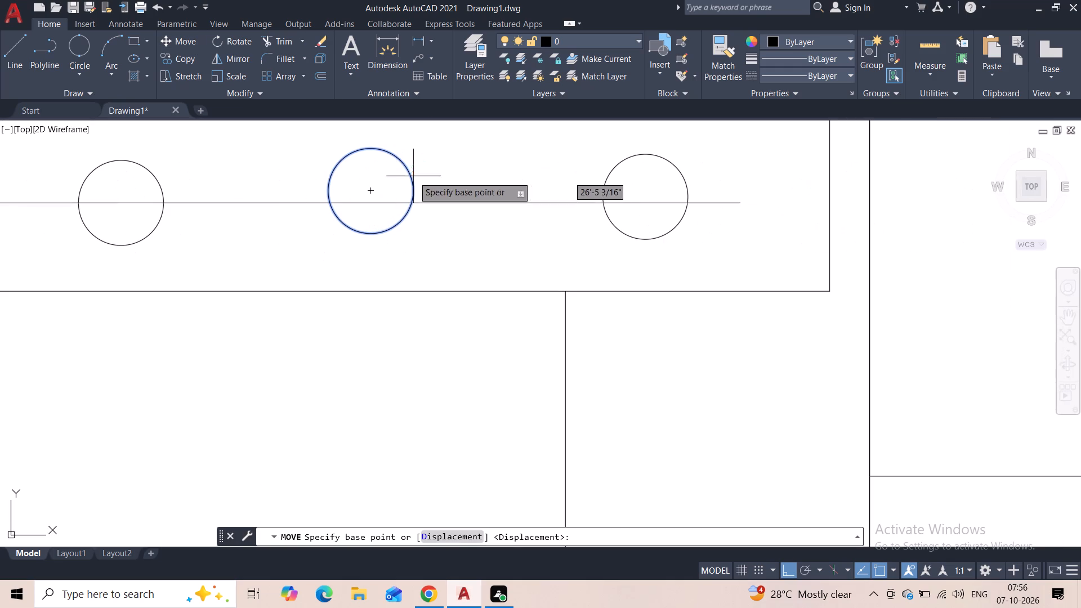
pyautogui.click(369, 191)
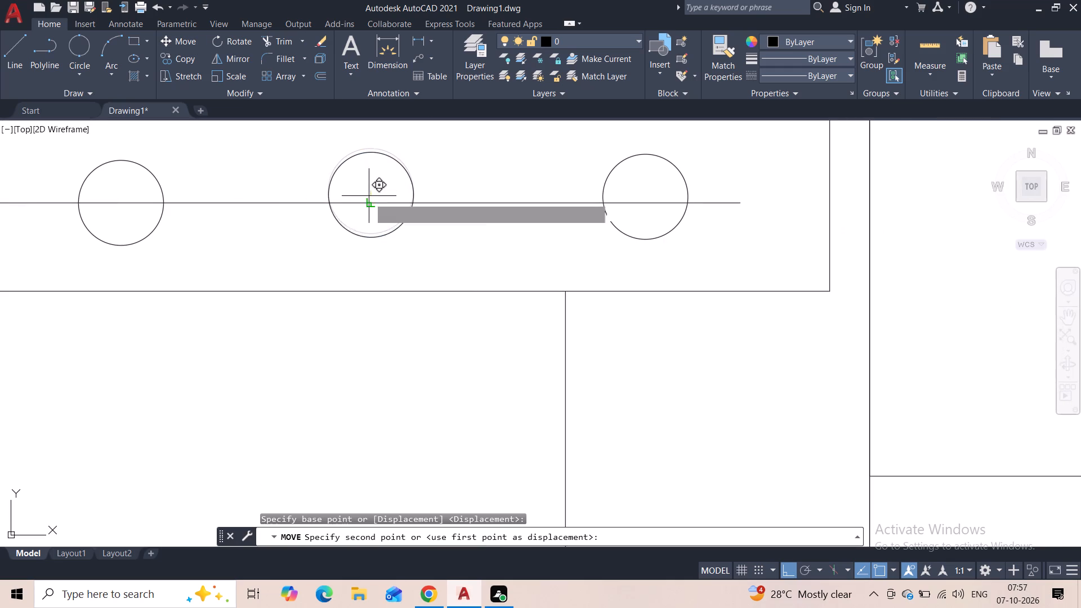
pyautogui.click(369, 199)
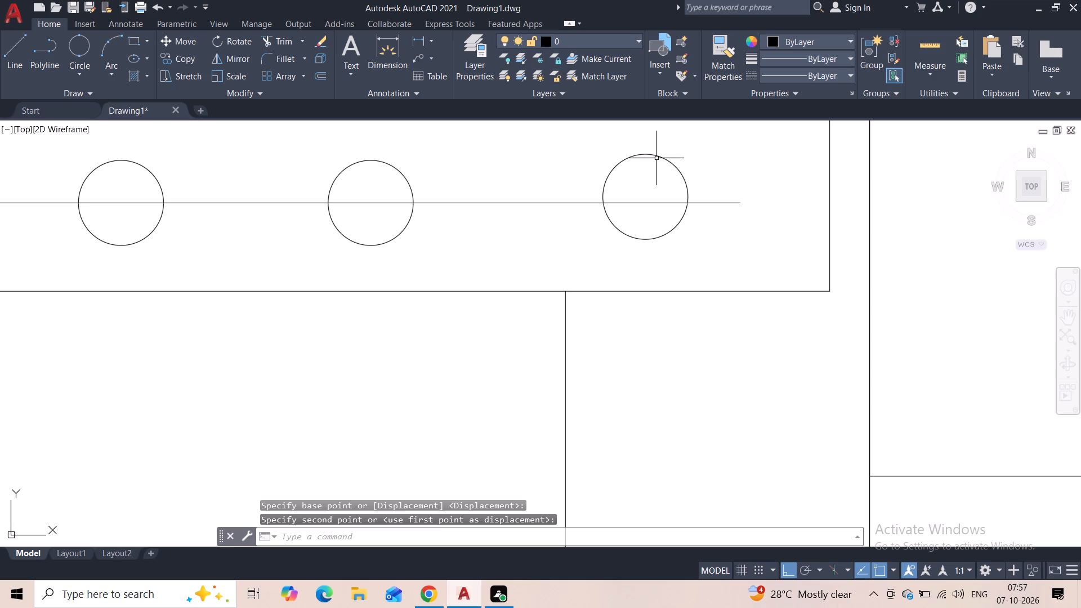
# Move the lower band's rightmost circle vertically down so its center sits on the guide line.
pyautogui.click(660, 157)
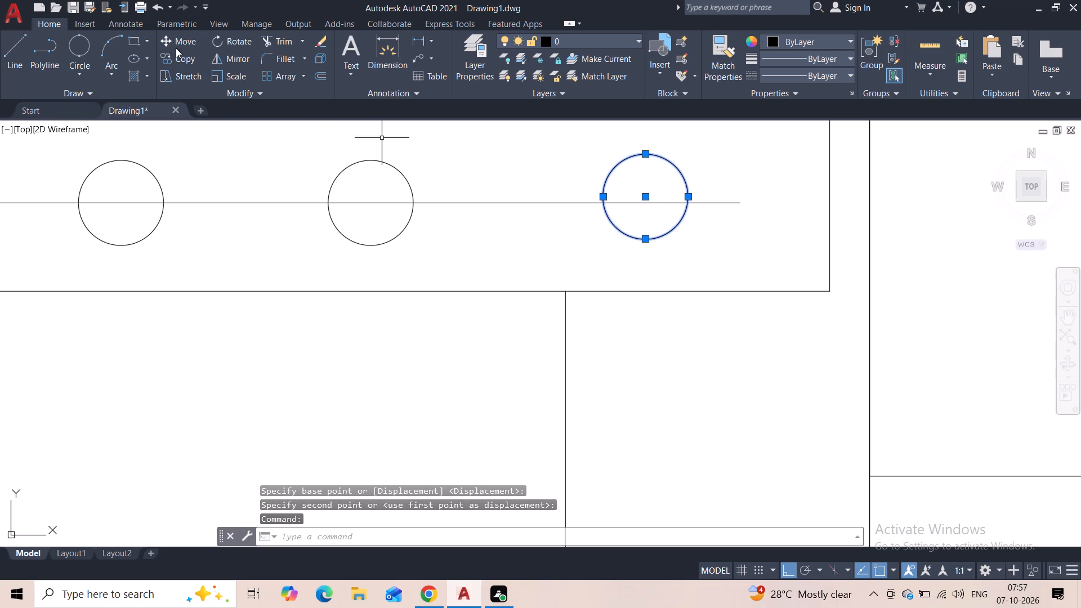
pyautogui.click(178, 46)
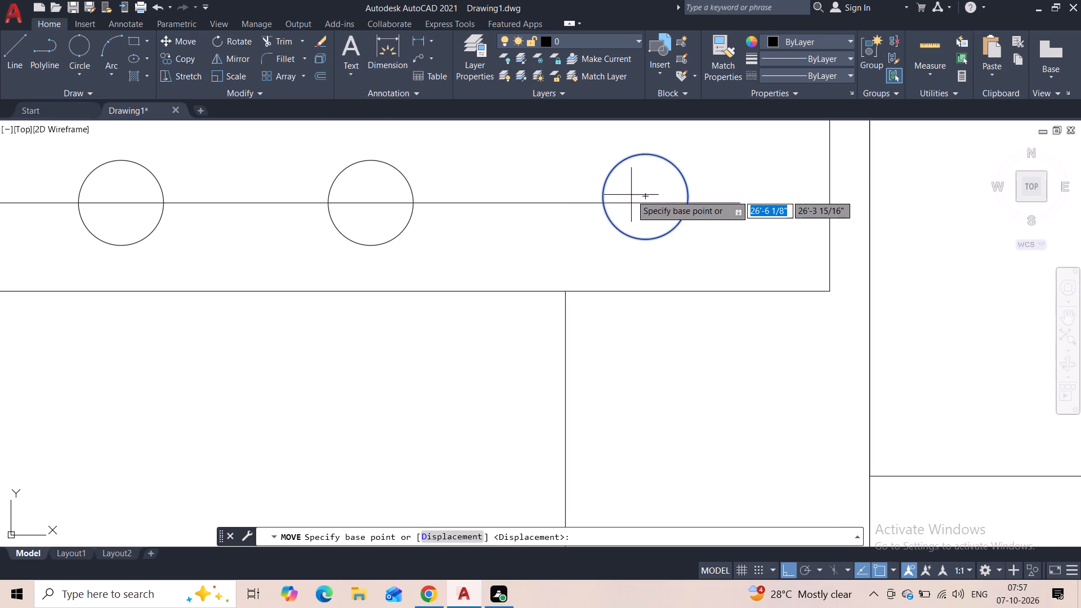
pyautogui.click(644, 195)
pyautogui.click(644, 199)
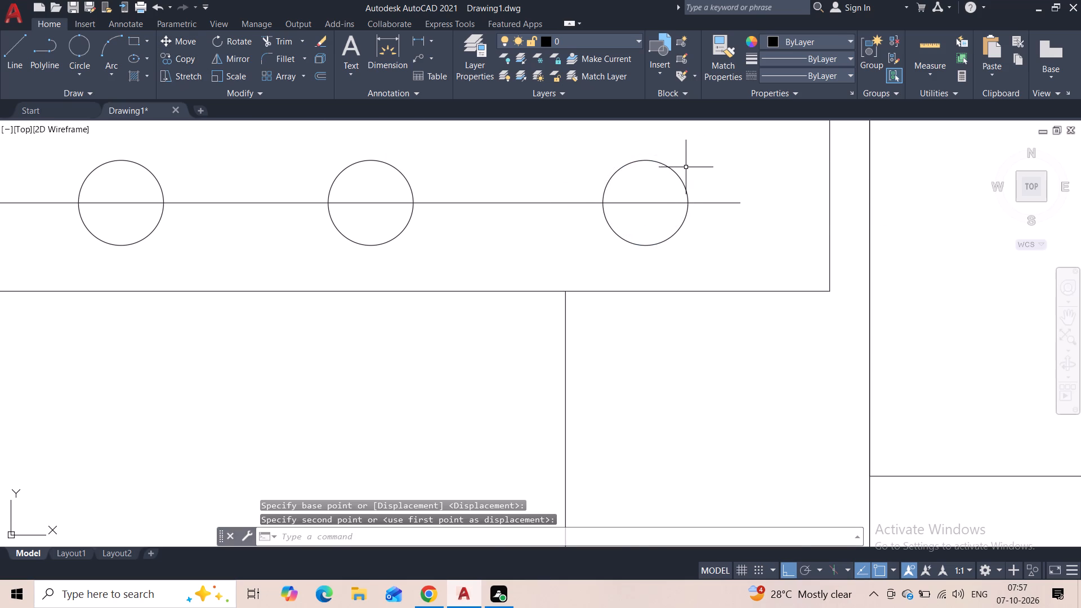
# Erase the horizontal guide line running through the lower band's circles.
pyautogui.scroll(-4, 686, 168)
pyautogui.moveTo(633, 219); pyautogui.dragTo(588, 371, button='middle')
pyautogui.scroll(-1, 588, 371)
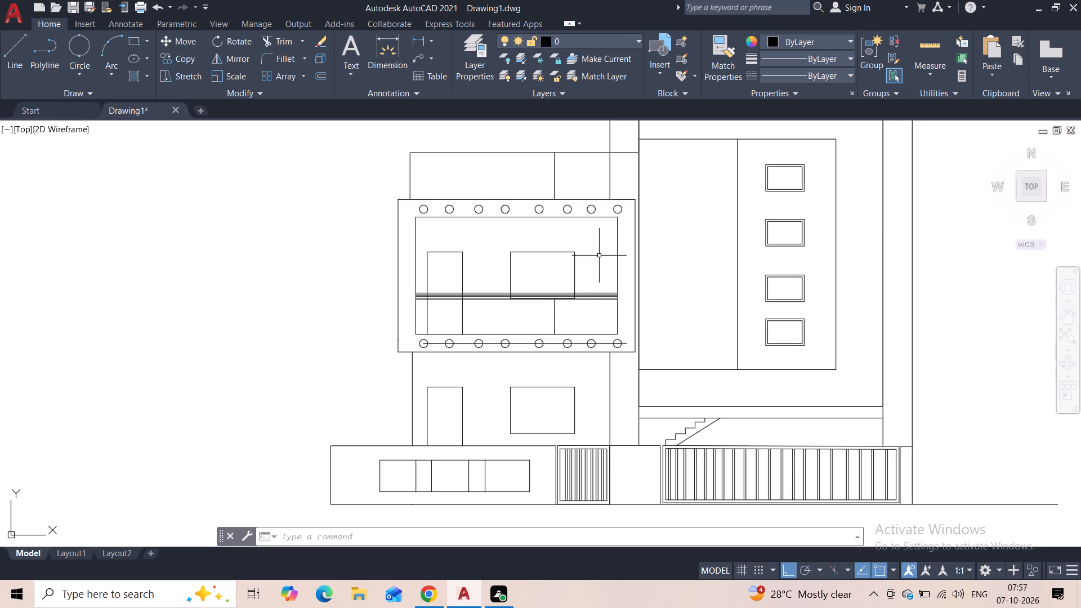
pyautogui.click(604, 344)
pyautogui.press('Delete')
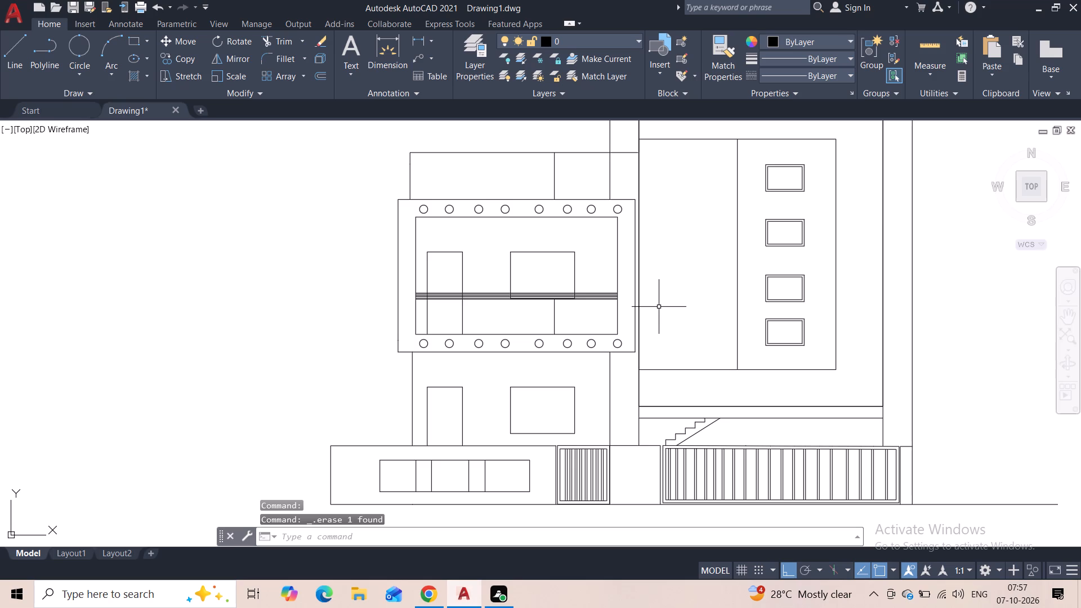
# Hatch the three separate boundary wall panels beside the small gate with the BRICK pattern.
pyautogui.scroll(-1, 654, 307)
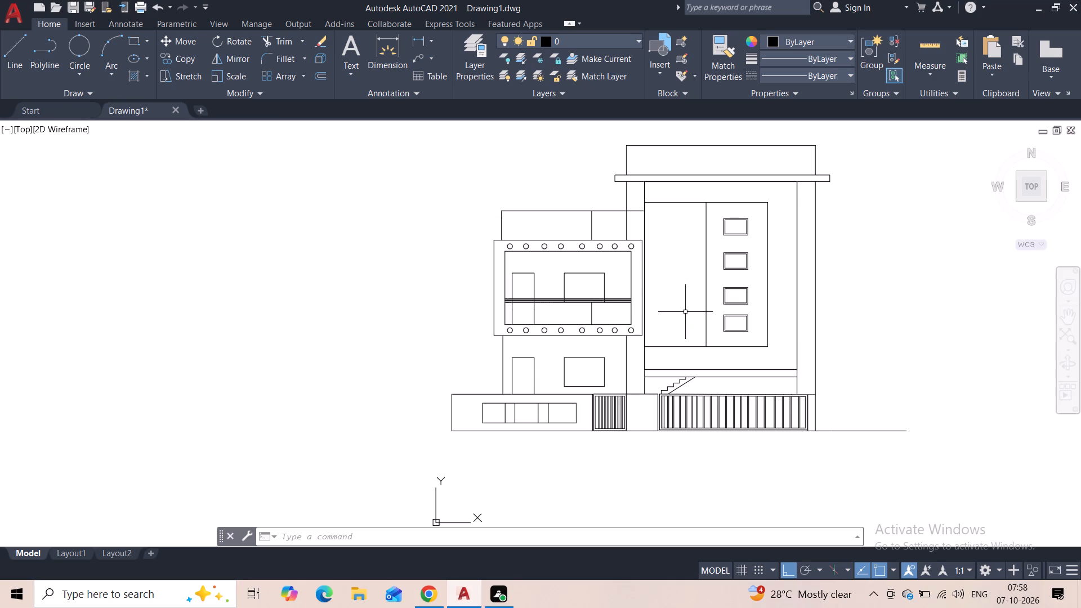
pyautogui.press('h')
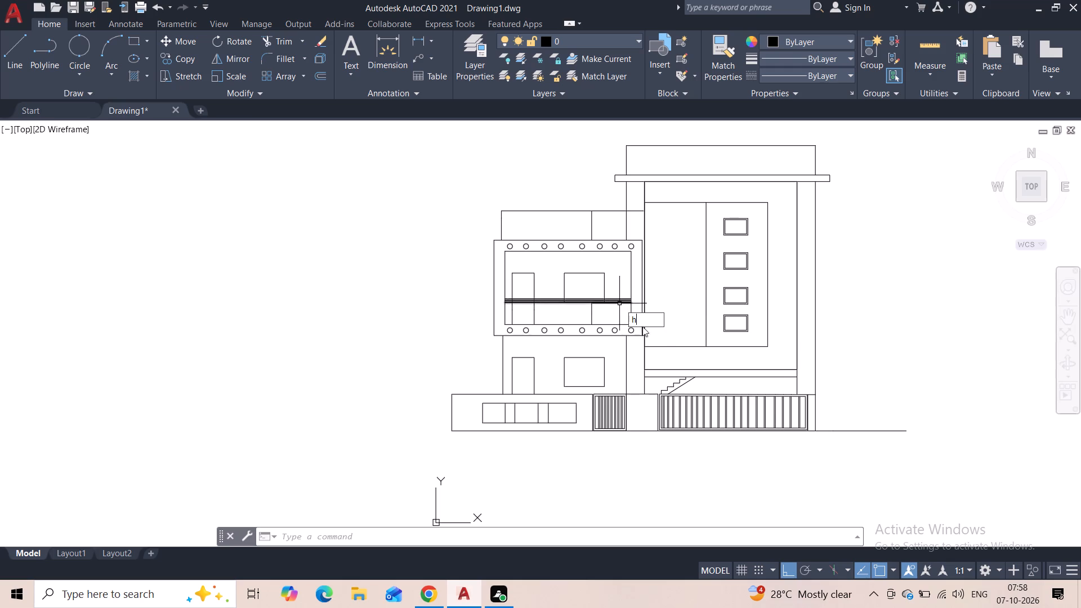
pyautogui.click(661, 336)
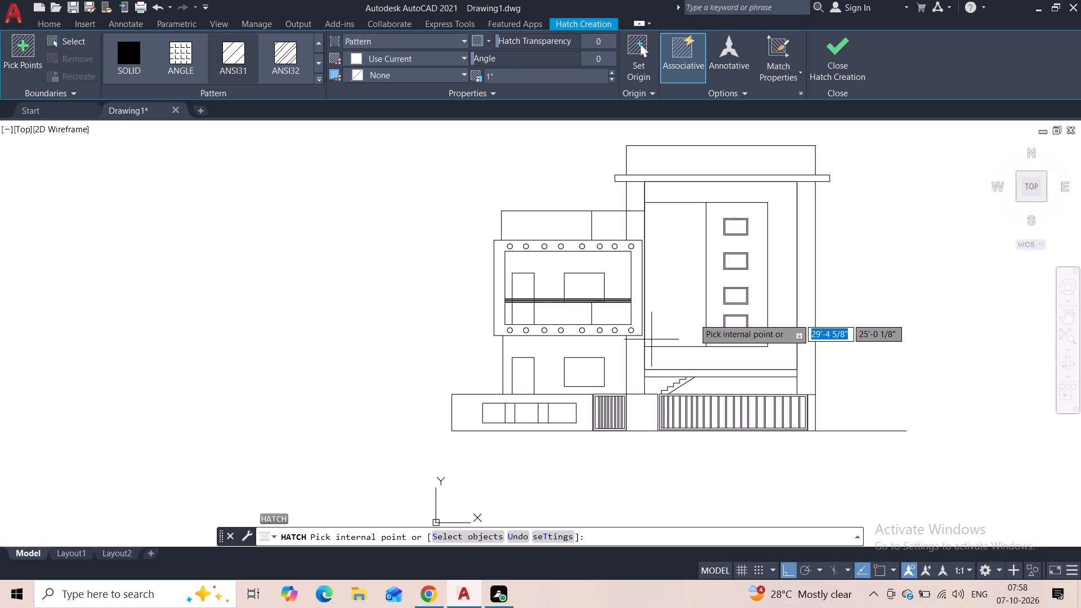
pyautogui.click(318, 79)
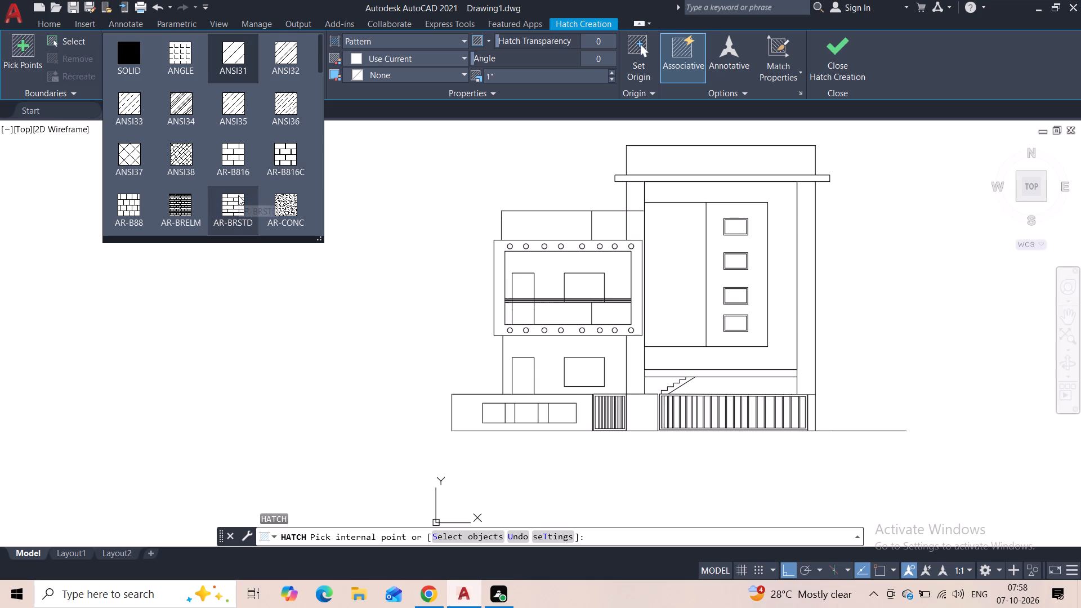
pyautogui.scroll(-2, 238, 195)
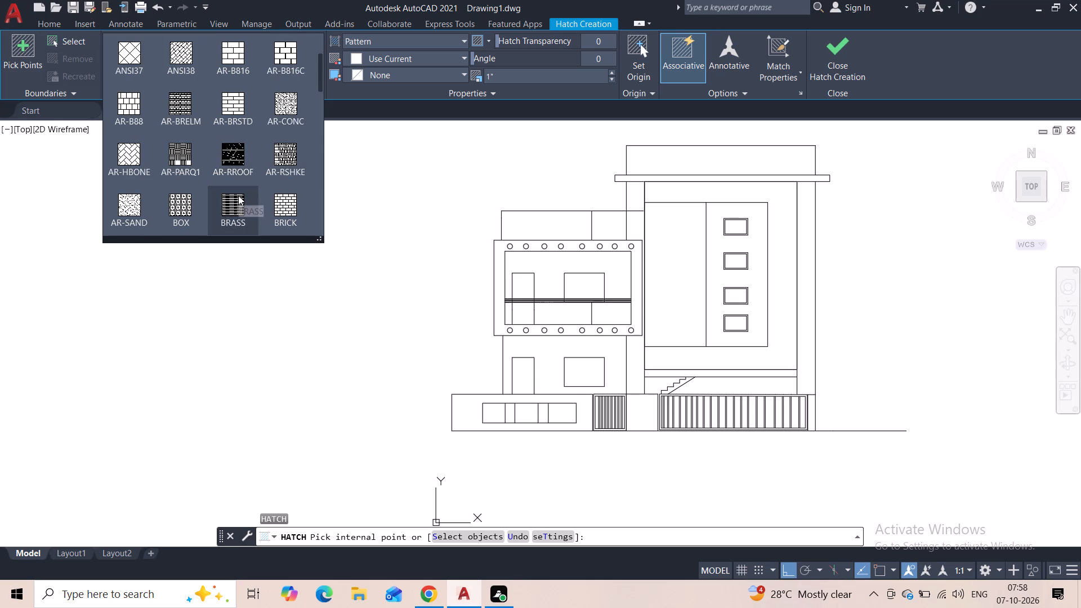
pyautogui.click(292, 207)
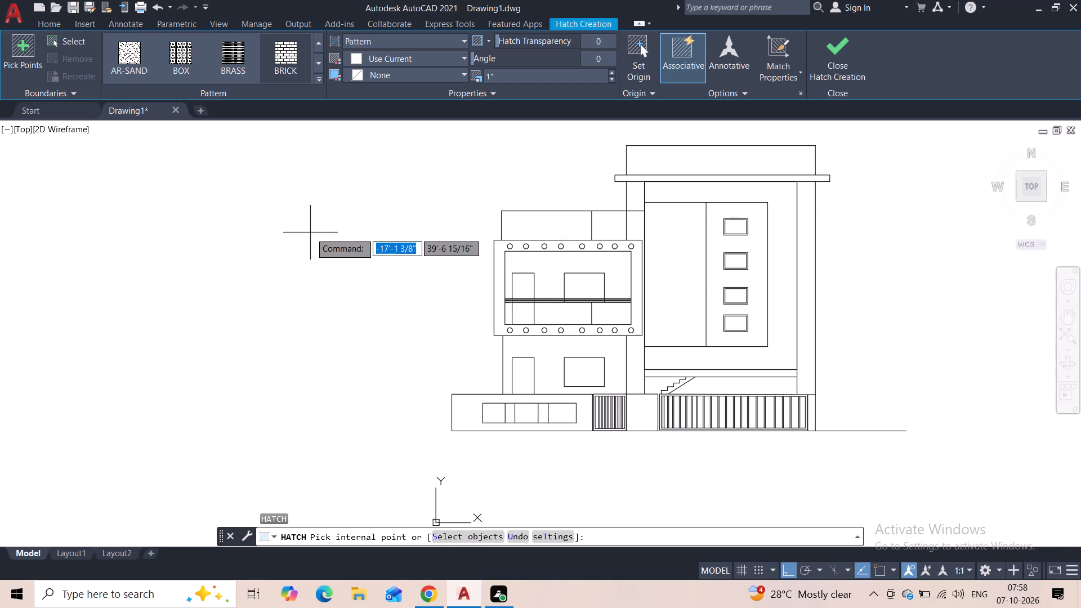
pyautogui.scroll(2, 386, 388)
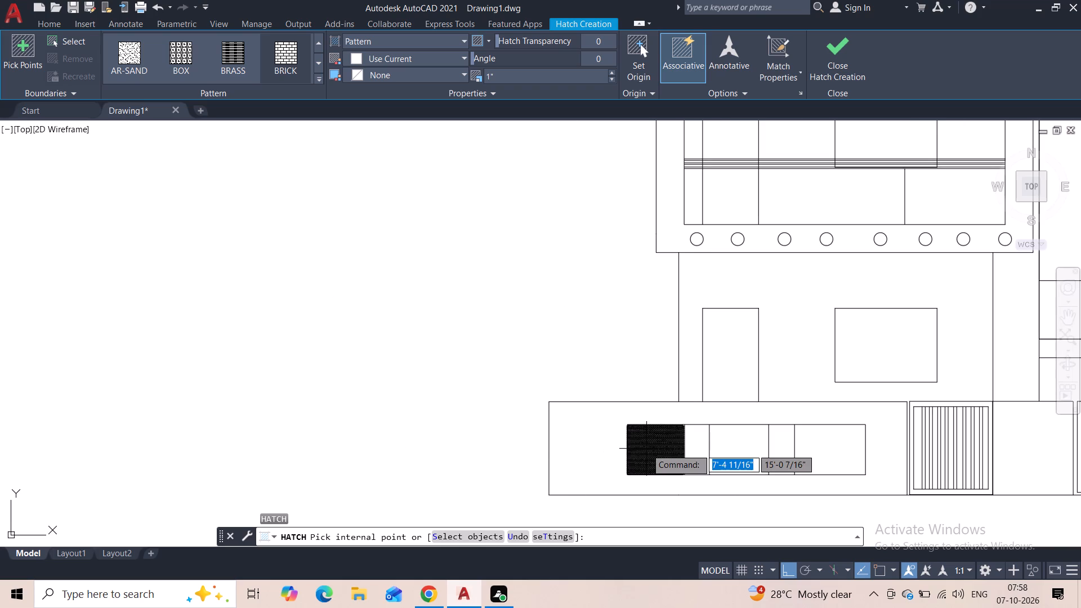
pyautogui.scroll(3, 646, 449)
pyautogui.click(646, 449)
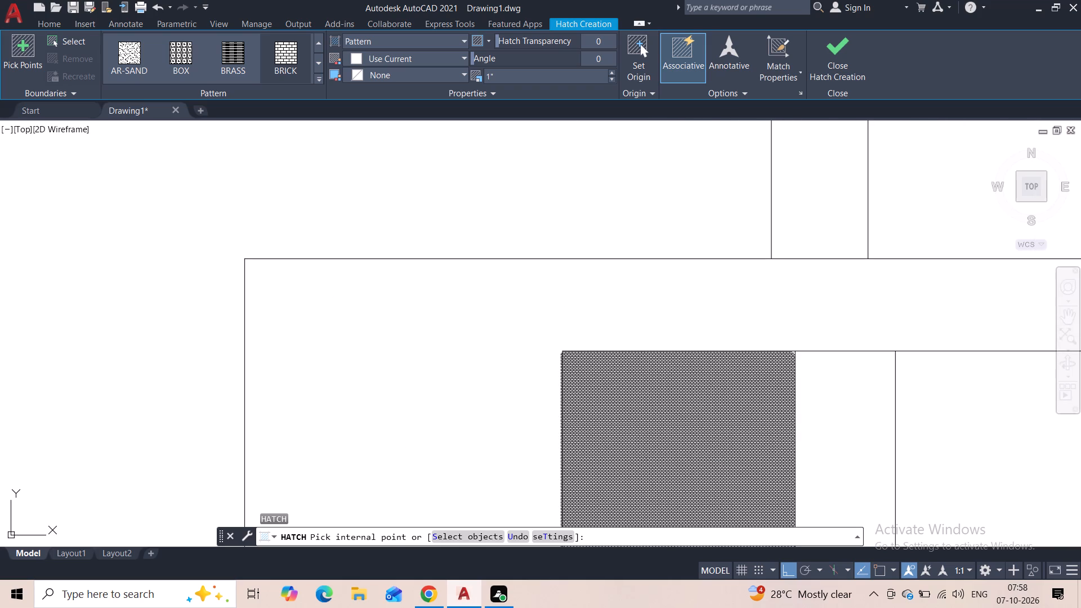
pyautogui.moveTo(646, 450); pyautogui.dragTo(285, 339, button='middle')
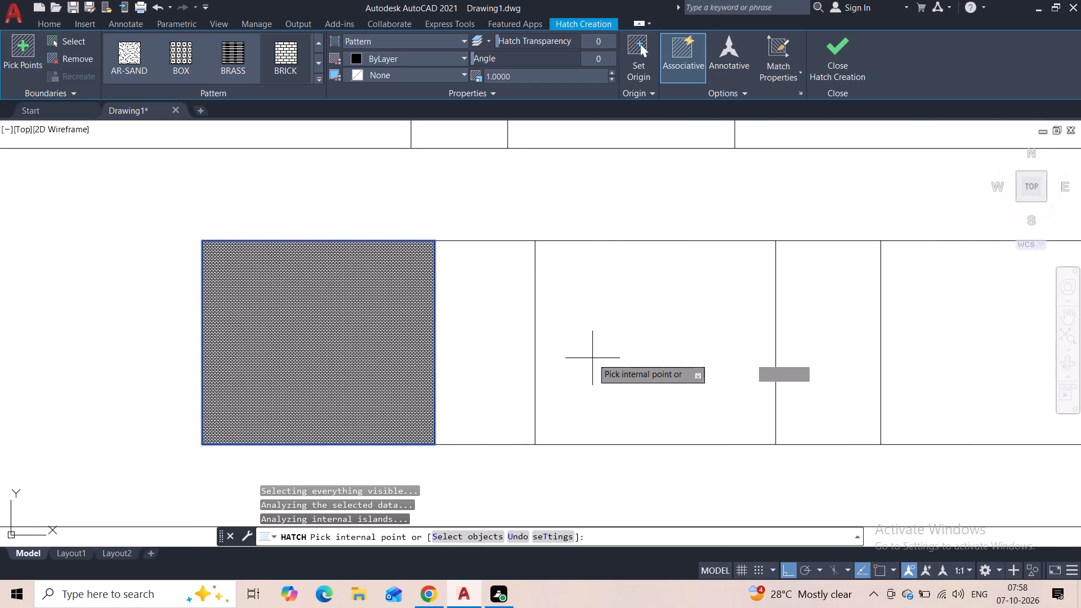
pyautogui.click(595, 356)
pyautogui.click(922, 357)
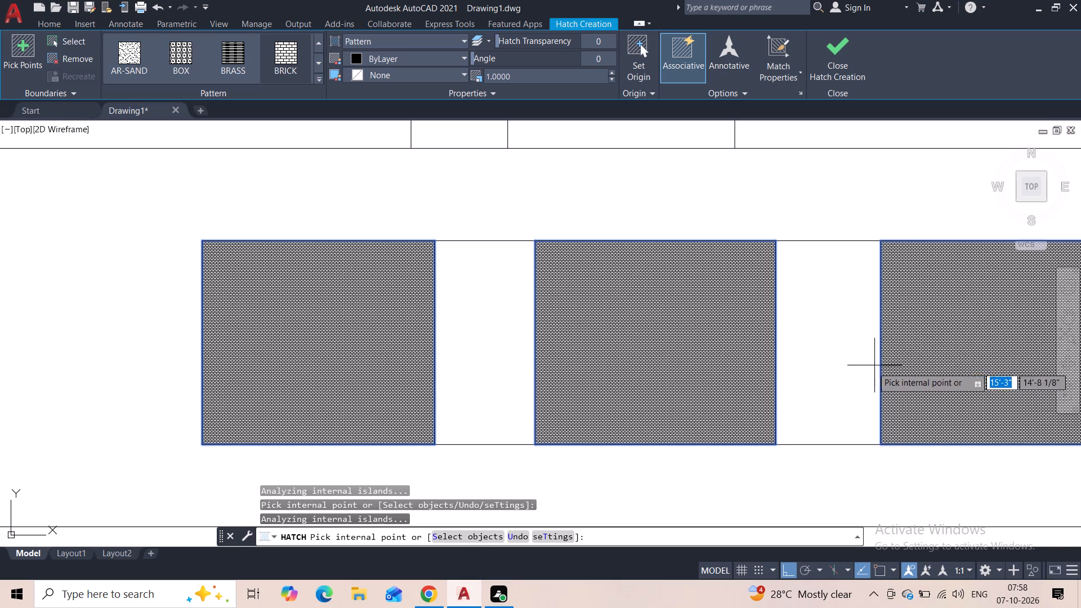
# Set the brick hatch scale of the three boundary wall panels to 9.7 and finish the hatch.
pyautogui.click(611, 82)
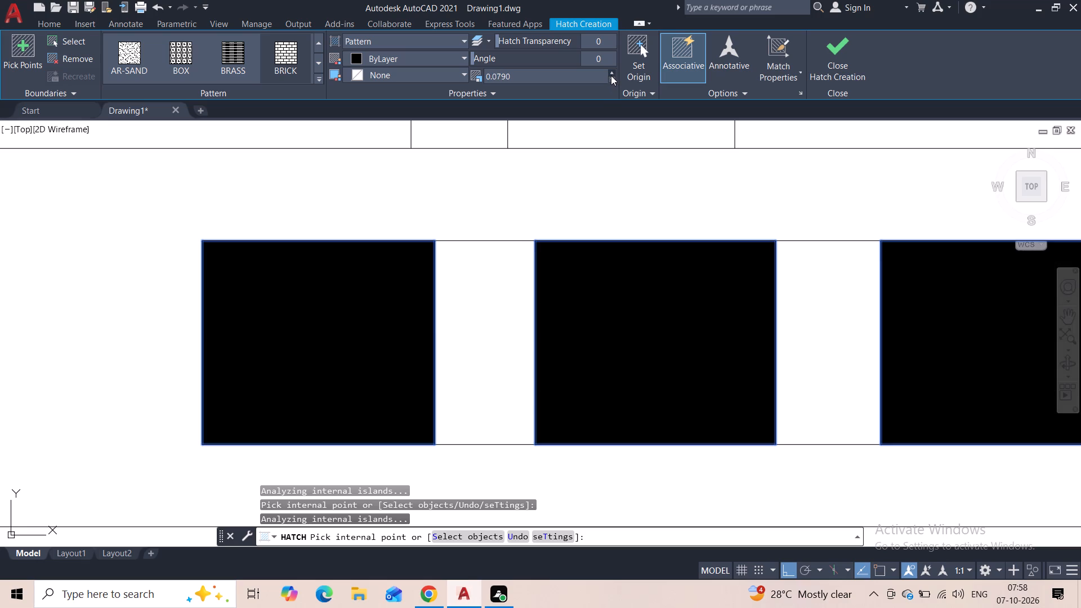
pyautogui.click(613, 73)
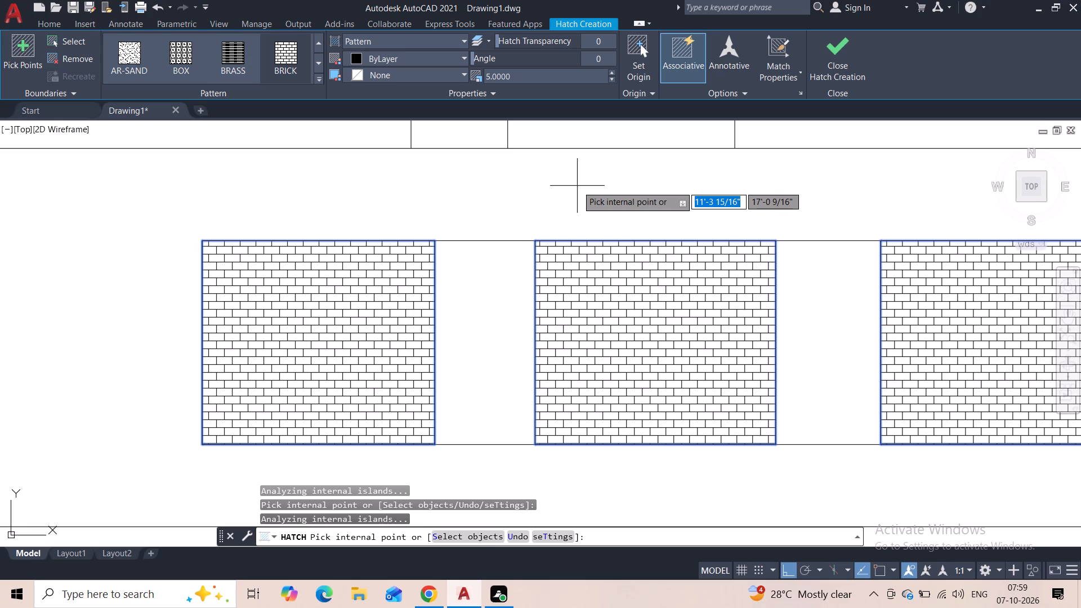
pyautogui.click(615, 75)
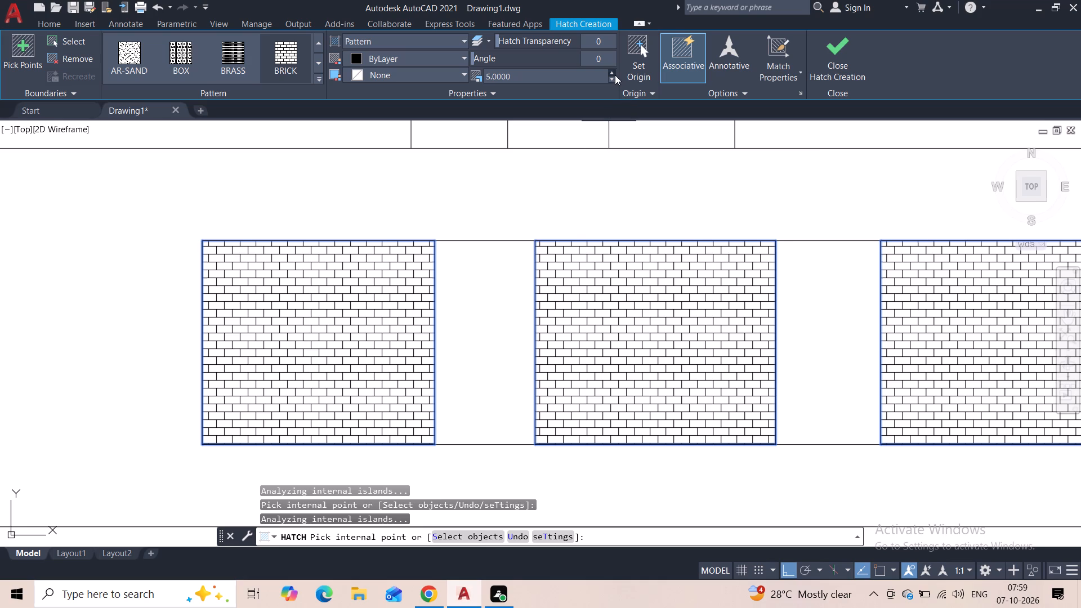
pyautogui.tripleClick(615, 75)
pyautogui.tripleClick(615, 75)
pyautogui.doubleClick(615, 75)
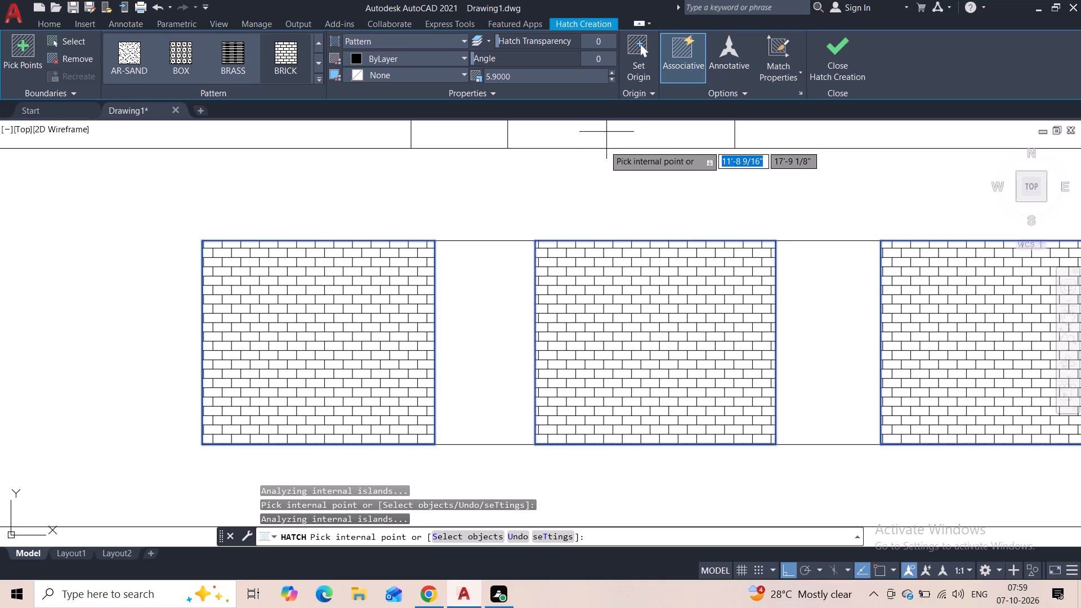
pyautogui.scroll(-6, 585, 216)
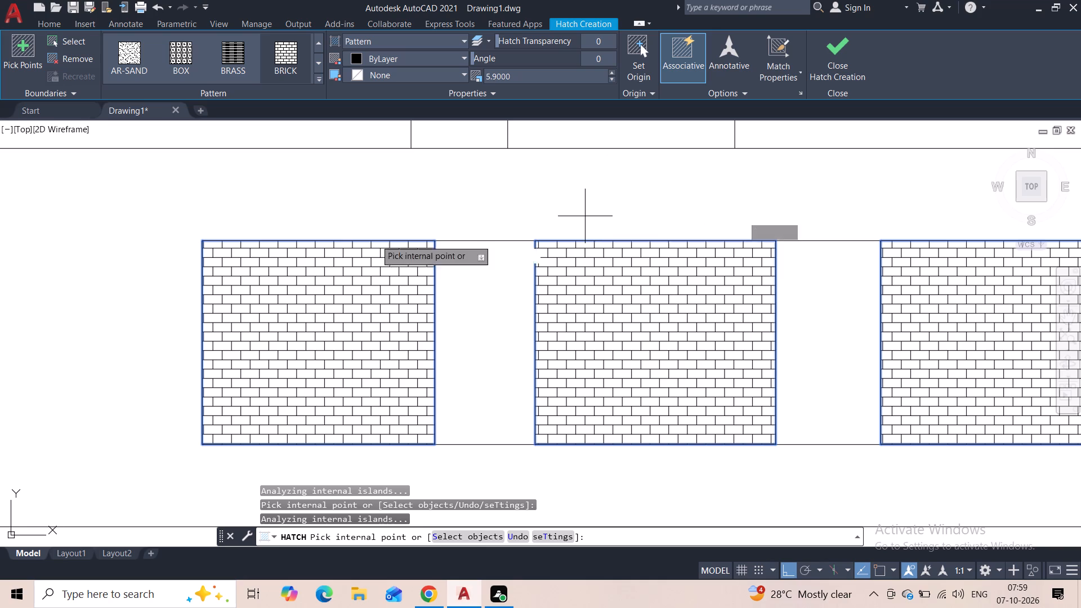
pyautogui.moveTo(556, 341); pyautogui.dragTo(379, 396, button='middle')
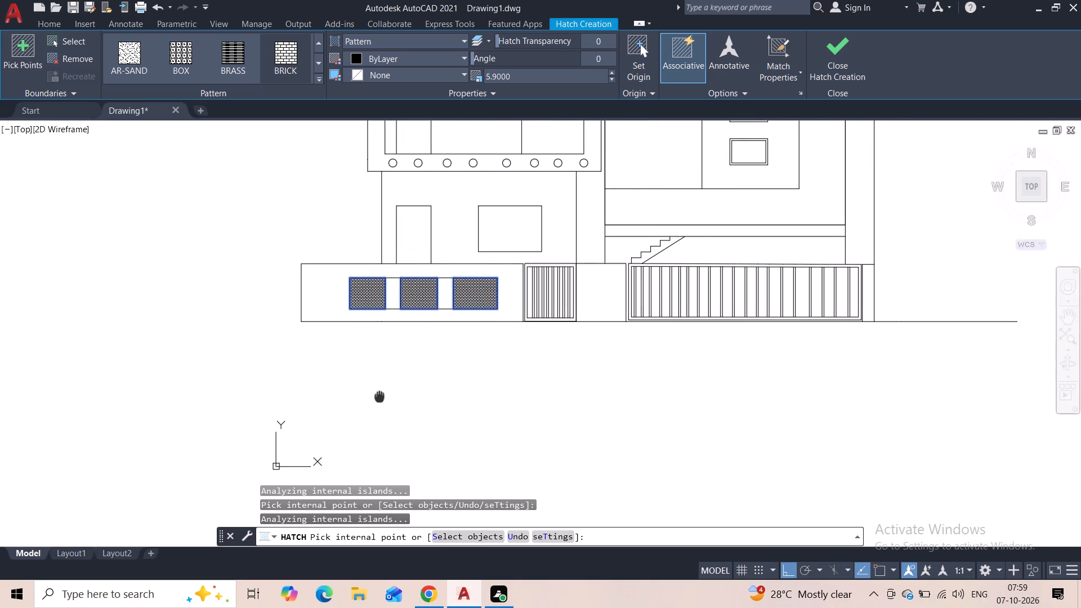
pyautogui.moveTo(379, 396); pyautogui.dragTo(377, 396, button='middle')
pyautogui.tripleClick(610, 73)
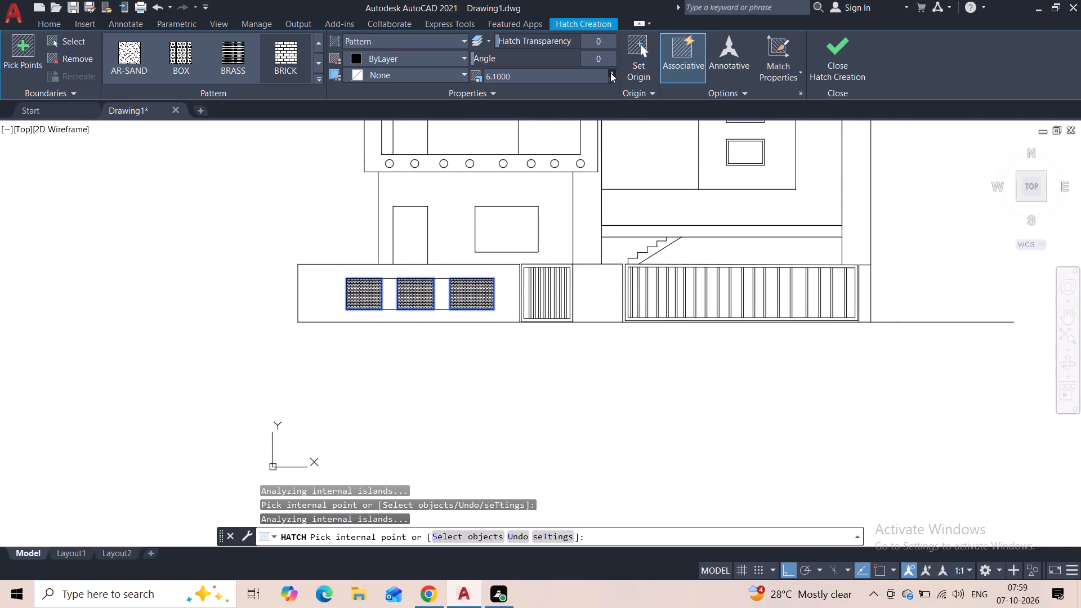
pyautogui.tripleClick(610, 73)
pyautogui.tripleClick(610, 73)
pyautogui.tripleClick(610, 73)
pyautogui.click(610, 73)
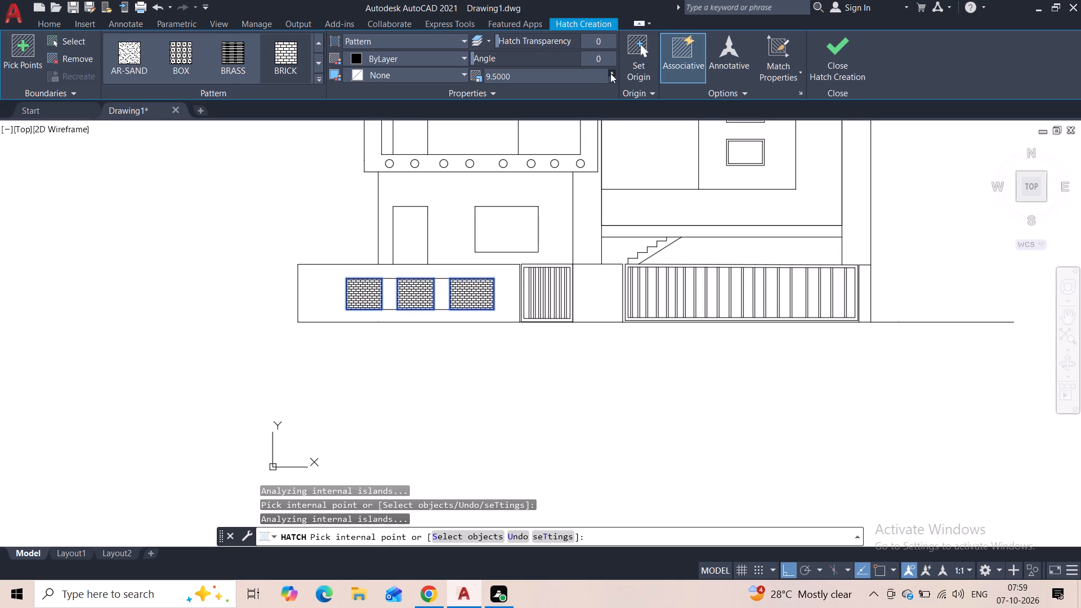
pyautogui.moveTo(487, 377); pyautogui.dragTo(405, 443, button='middle')
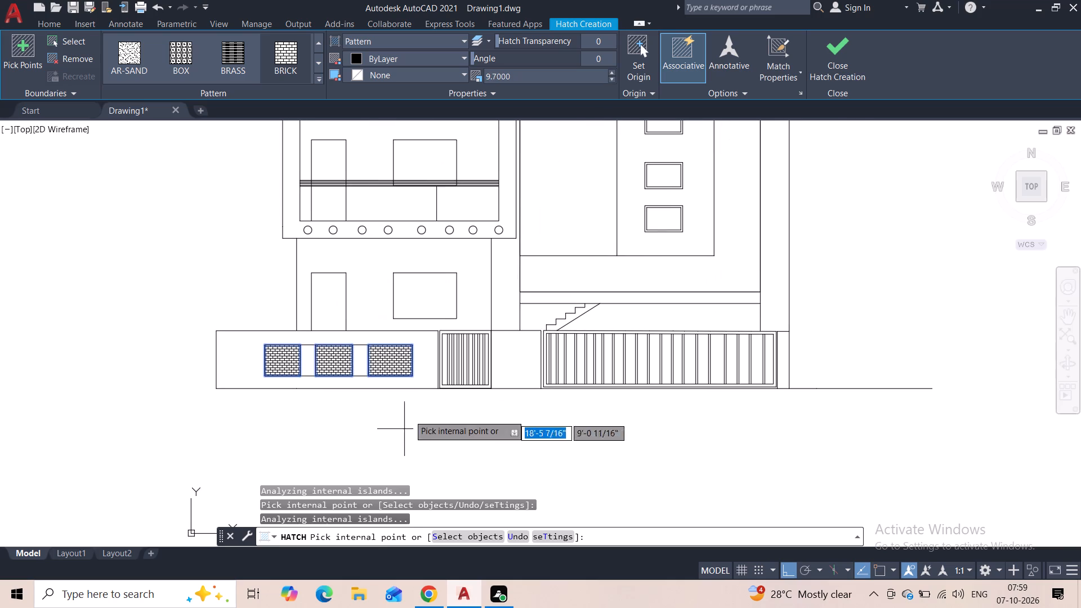
pyautogui.click(819, 67)
# Hatch the tower's wall area surrounding the inner window panel with the BRICK pattern at scale 9.7.
pyautogui.moveTo(828, 195); pyautogui.dragTo(813, 253, button='middle')
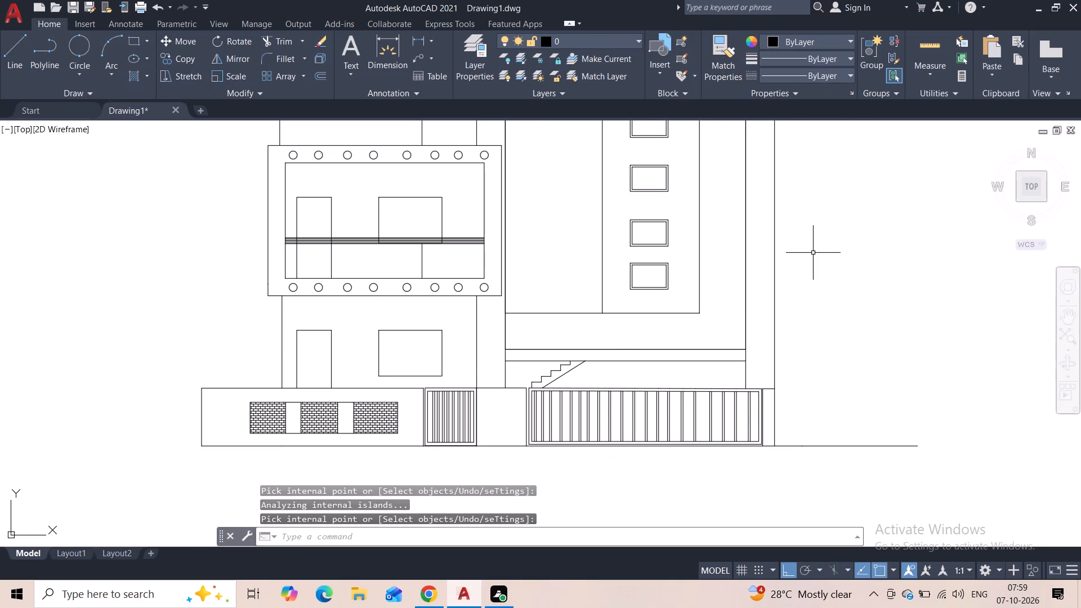
pyautogui.press('h')
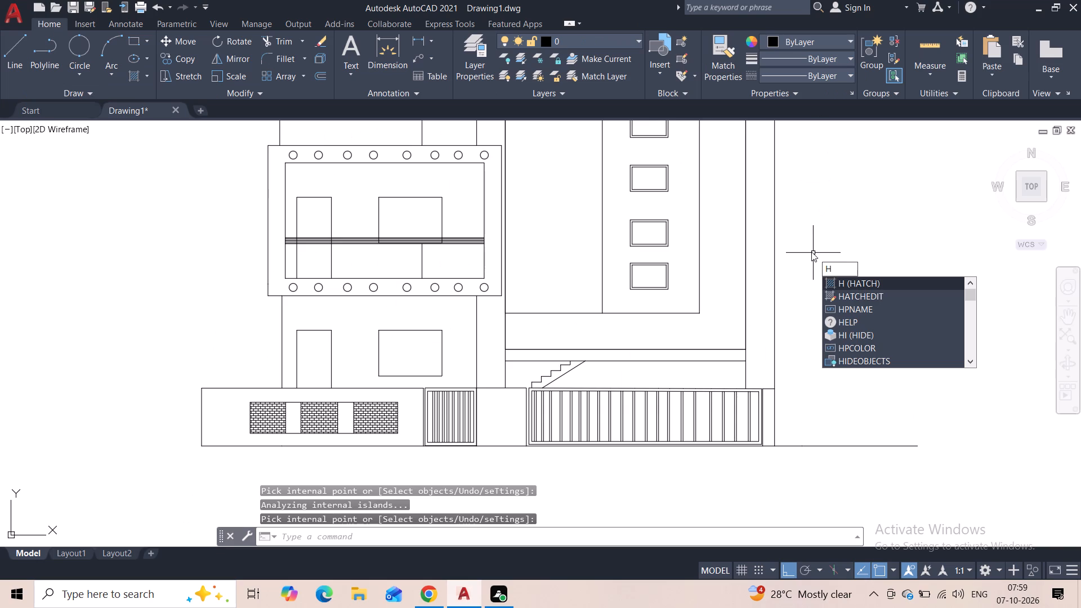
pyautogui.click(852, 280)
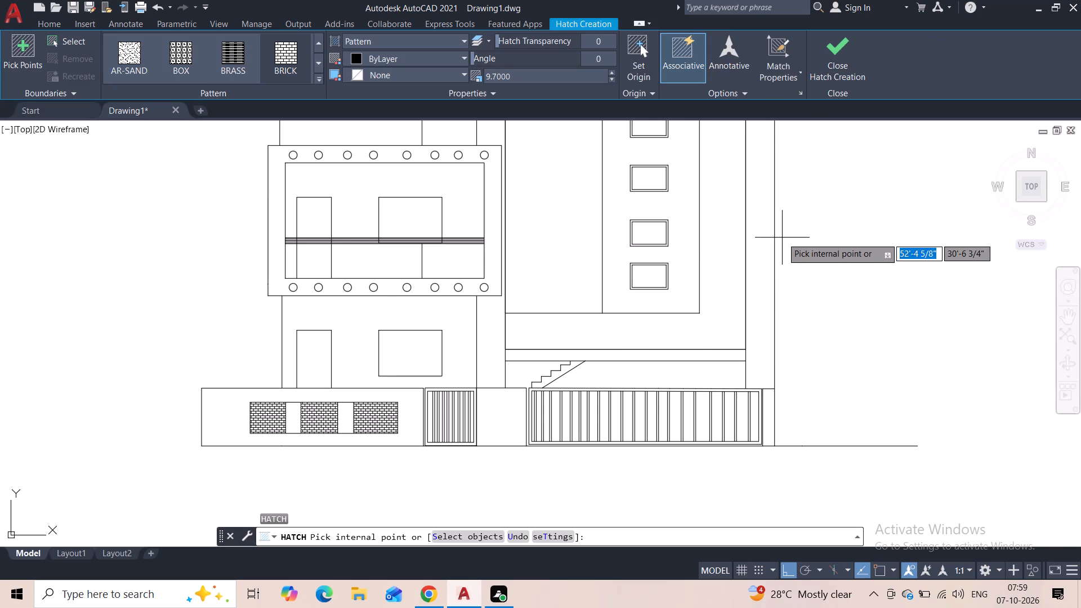
pyautogui.click(728, 253)
pyautogui.click(827, 73)
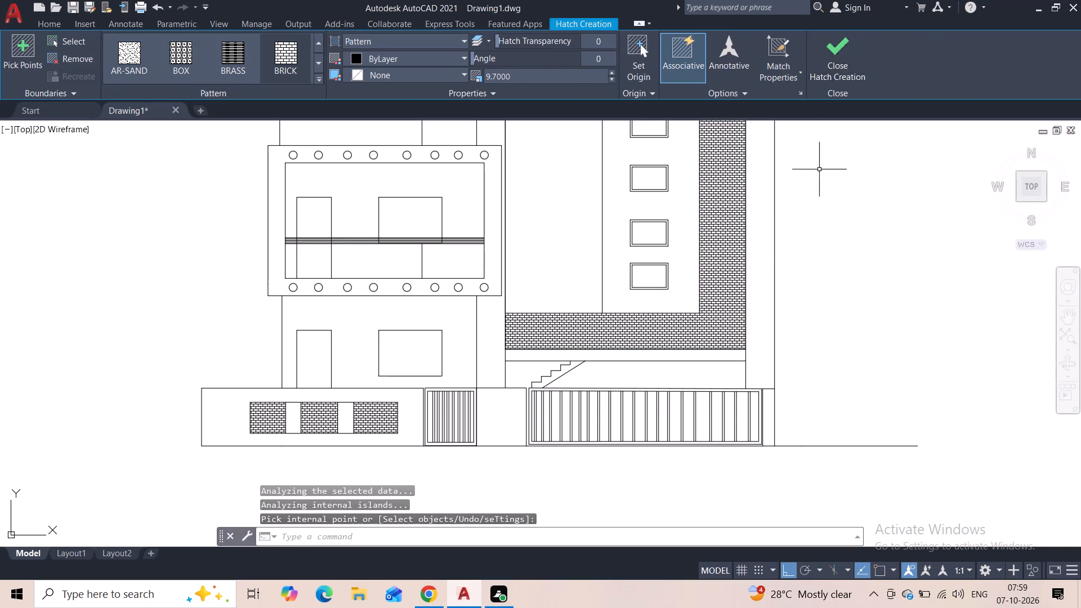
# Set the scale of the tower wall's brick hatch to 30.
pyautogui.moveTo(828, 210); pyautogui.dragTo(823, 271, button='middle')
pyautogui.scroll(-1, 822, 271)
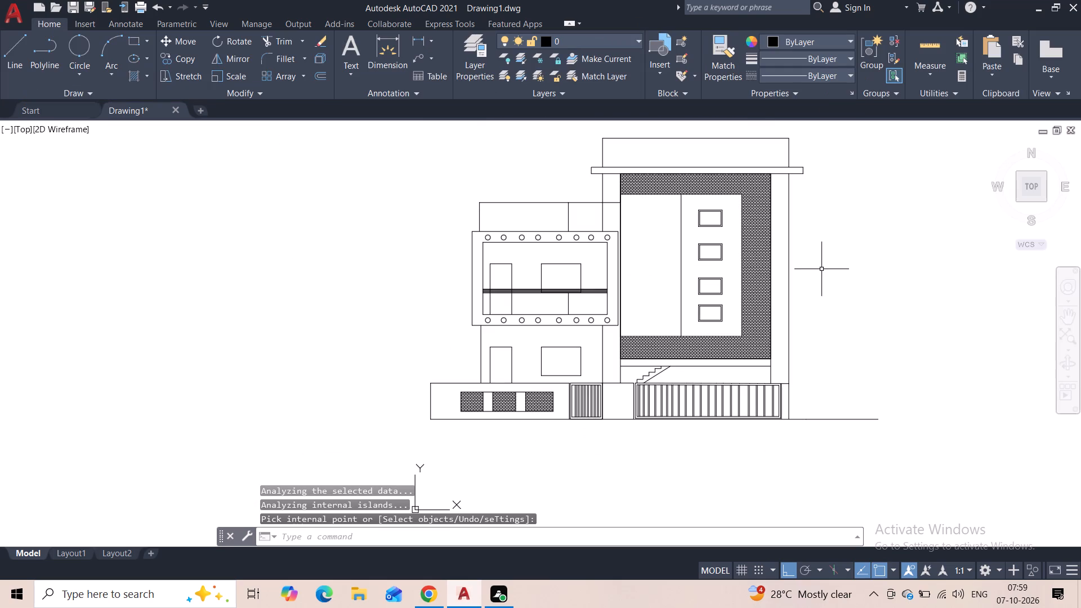
pyautogui.scroll(1, 837, 223)
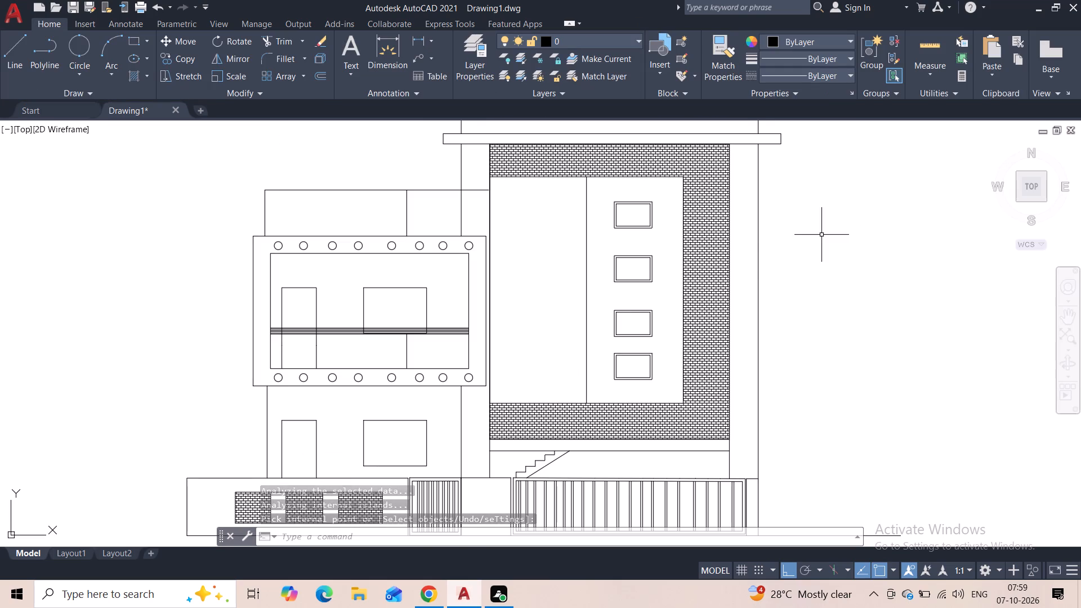
pyautogui.click(717, 235)
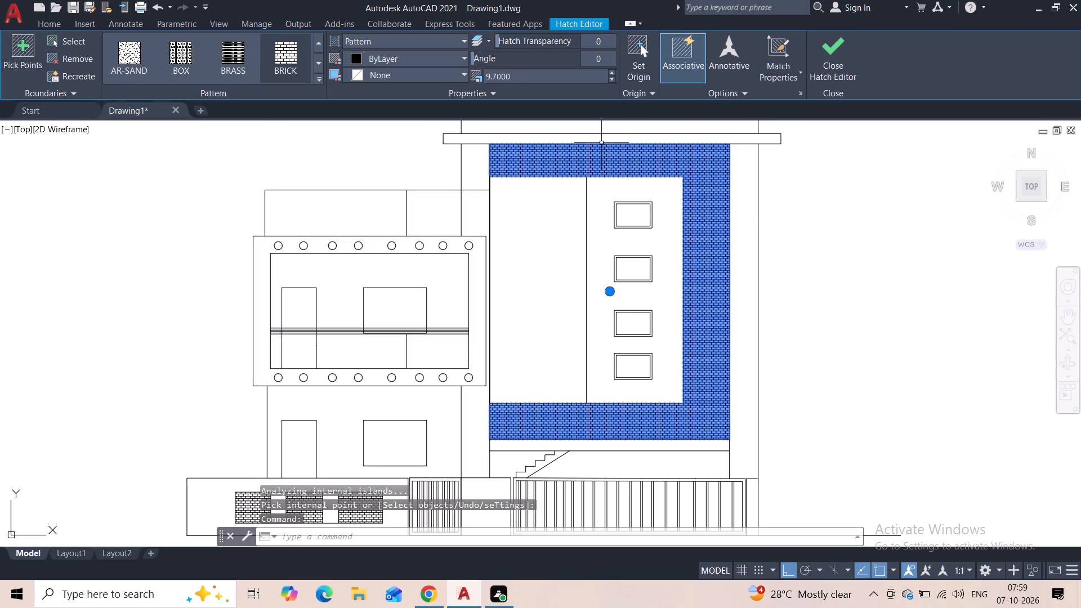
pyautogui.click(610, 73)
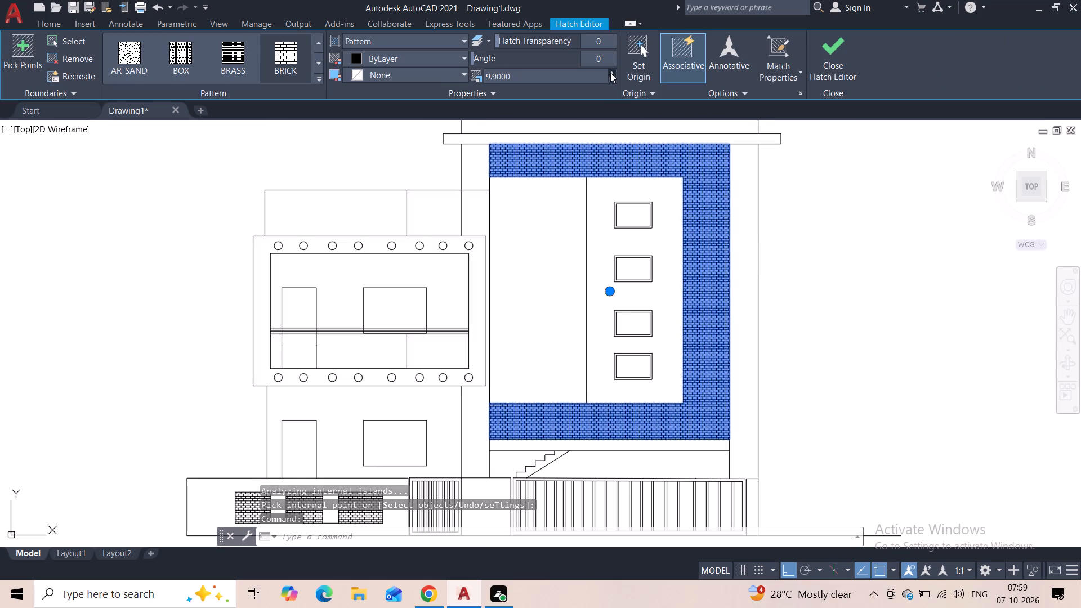
pyautogui.click(611, 73)
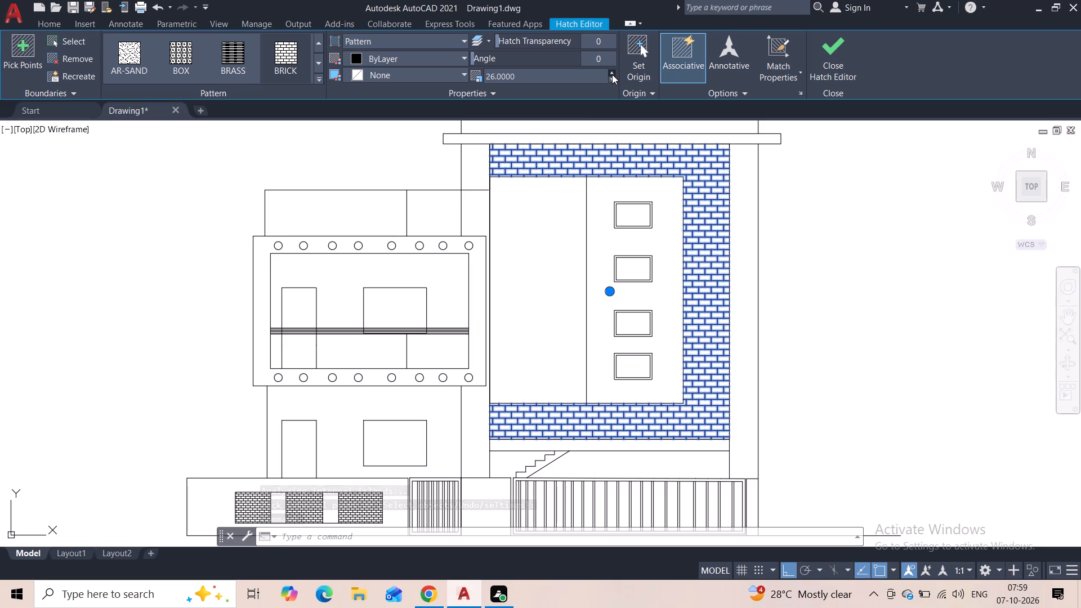
pyautogui.click(824, 58)
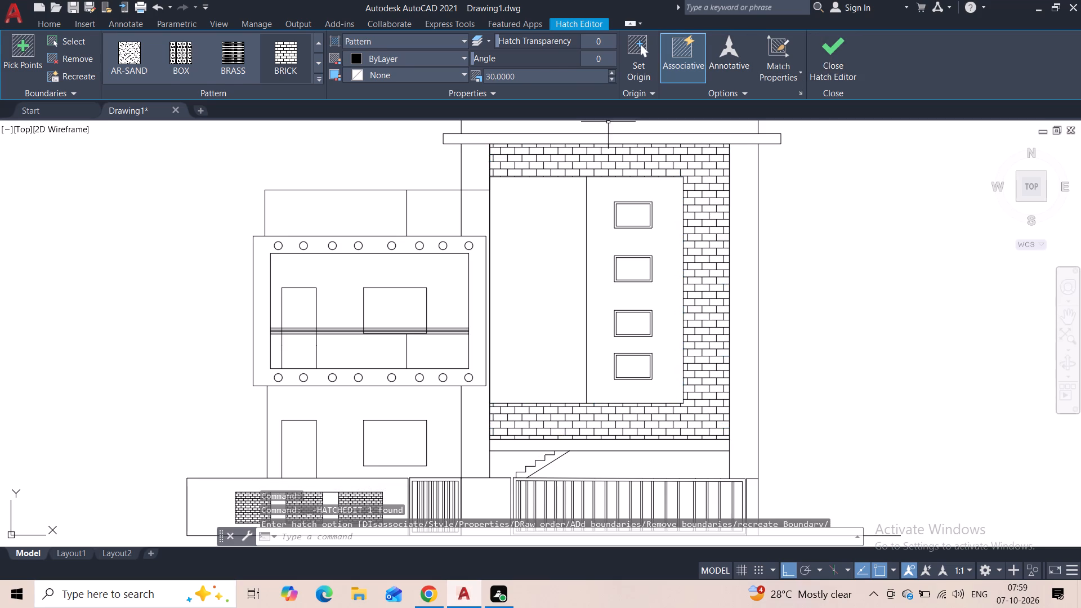
# Set the scale of the boundary wall panels' brick hatch to 22.
pyautogui.scroll(-1, 815, 255)
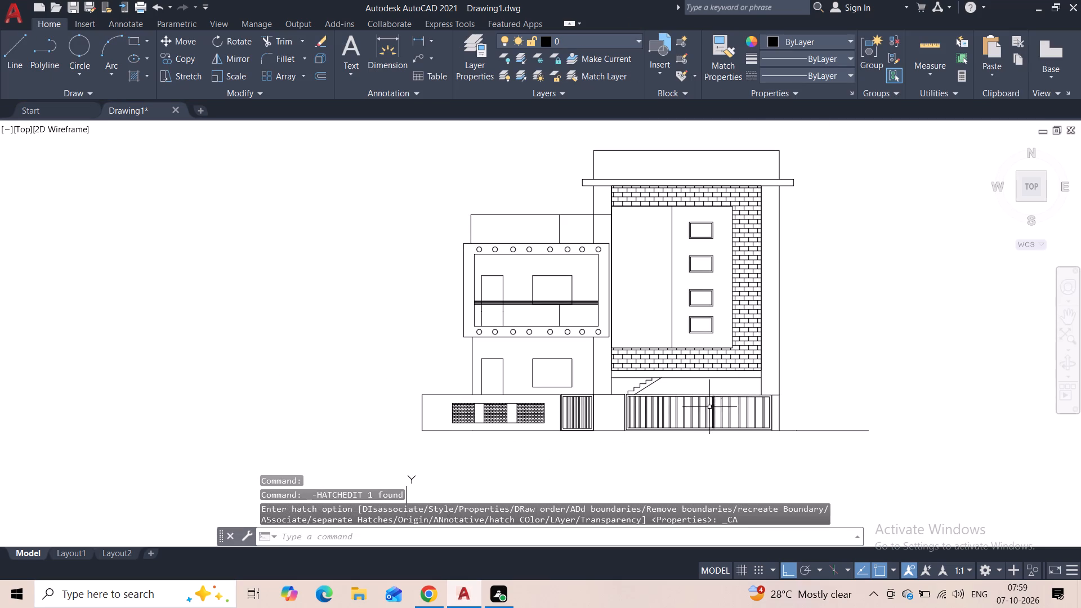
pyautogui.click(538, 414)
pyautogui.scroll(2, 537, 412)
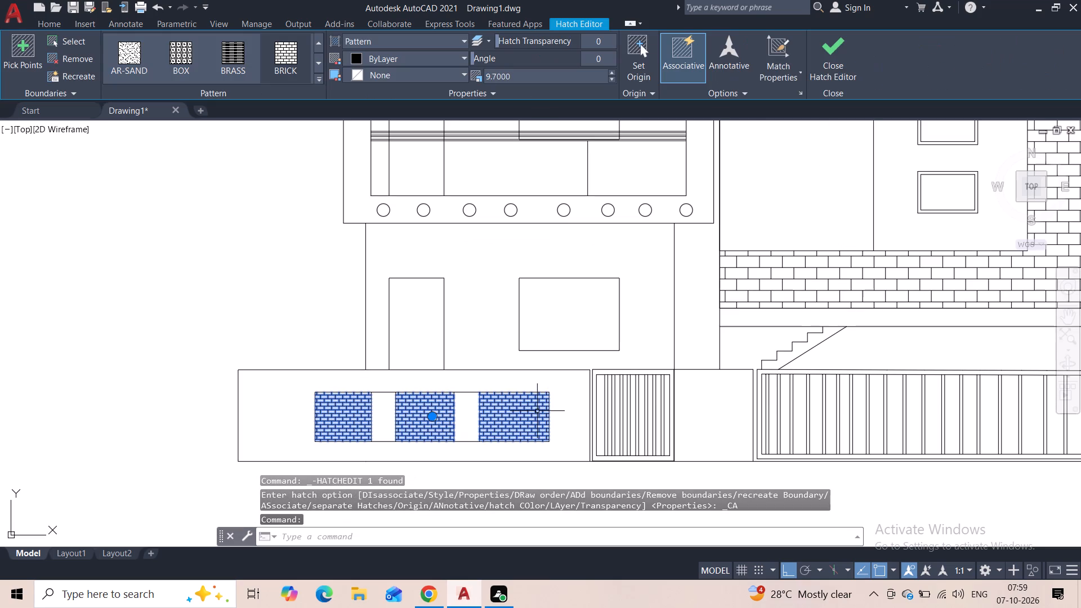
pyautogui.click(614, 73)
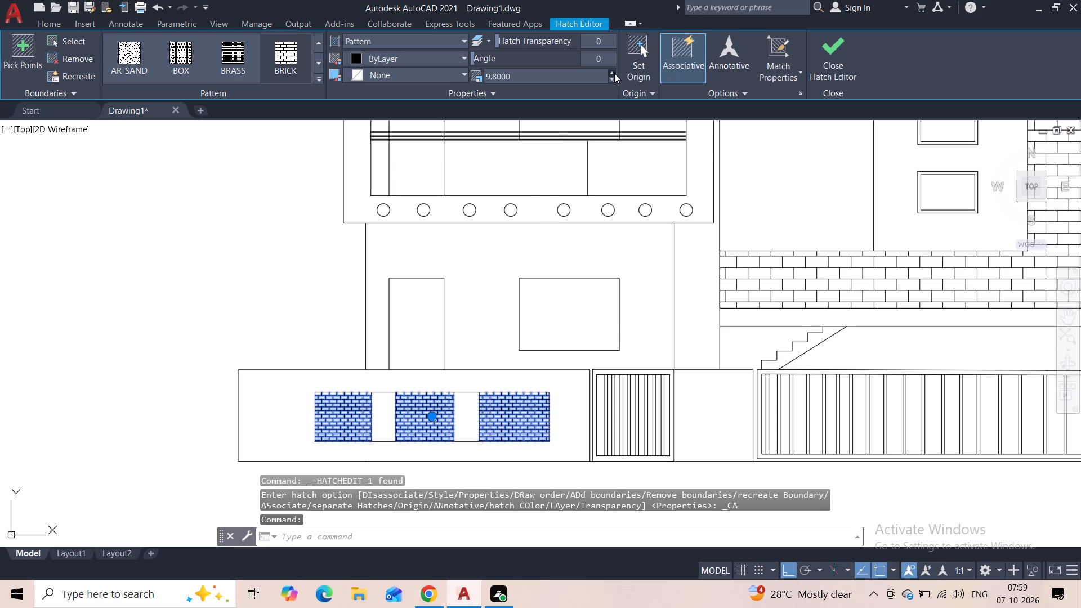
pyautogui.scroll(-2, 651, 268)
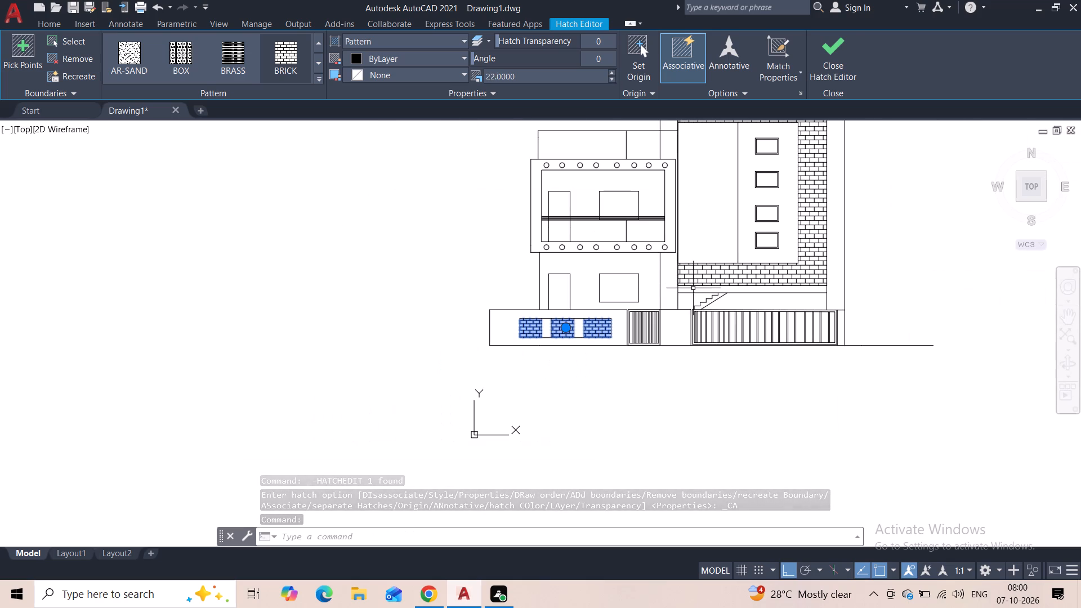
pyautogui.click(838, 59)
pyautogui.moveTo(877, 230); pyautogui.dragTo(856, 267, button='middle')
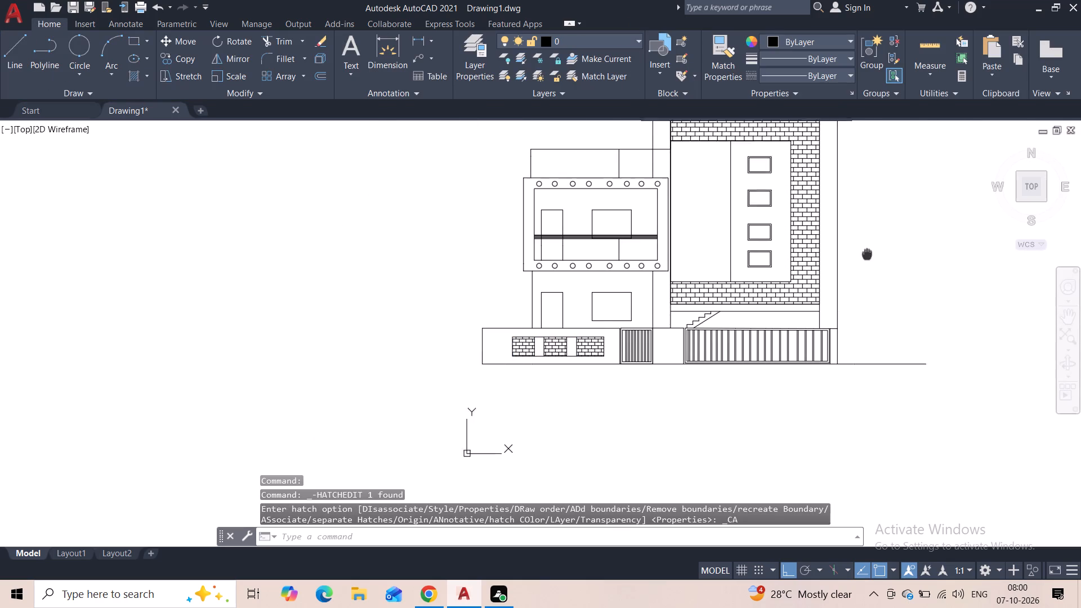
pyautogui.moveTo(856, 267); pyautogui.dragTo(754, 330, button='middle')
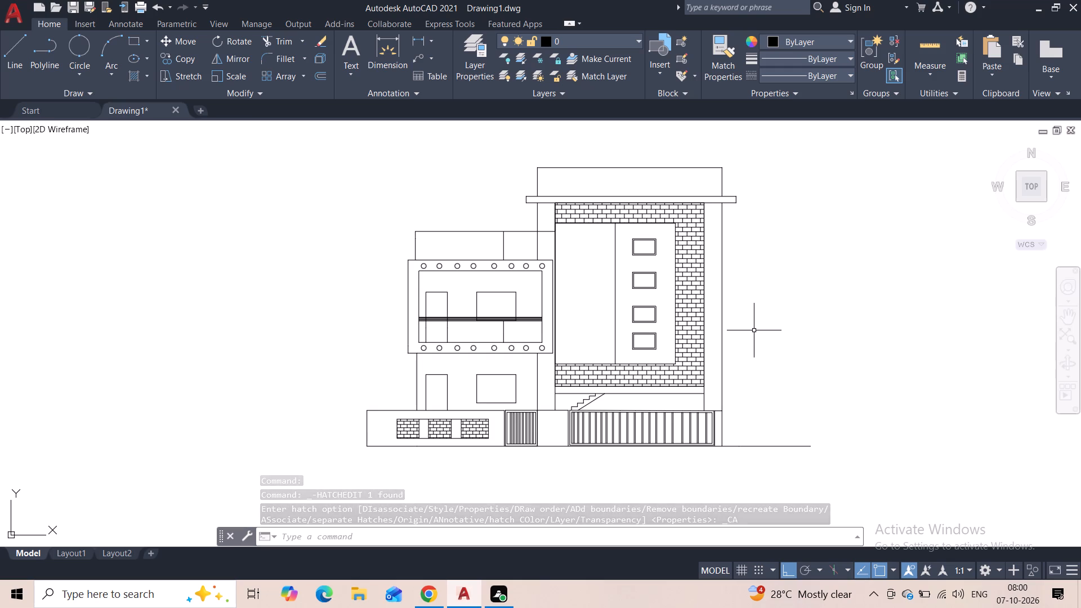
# Hatch the tower's inner panel around the four framed windows with the CROSS pattern at scale 9.7.
pyautogui.press('h')
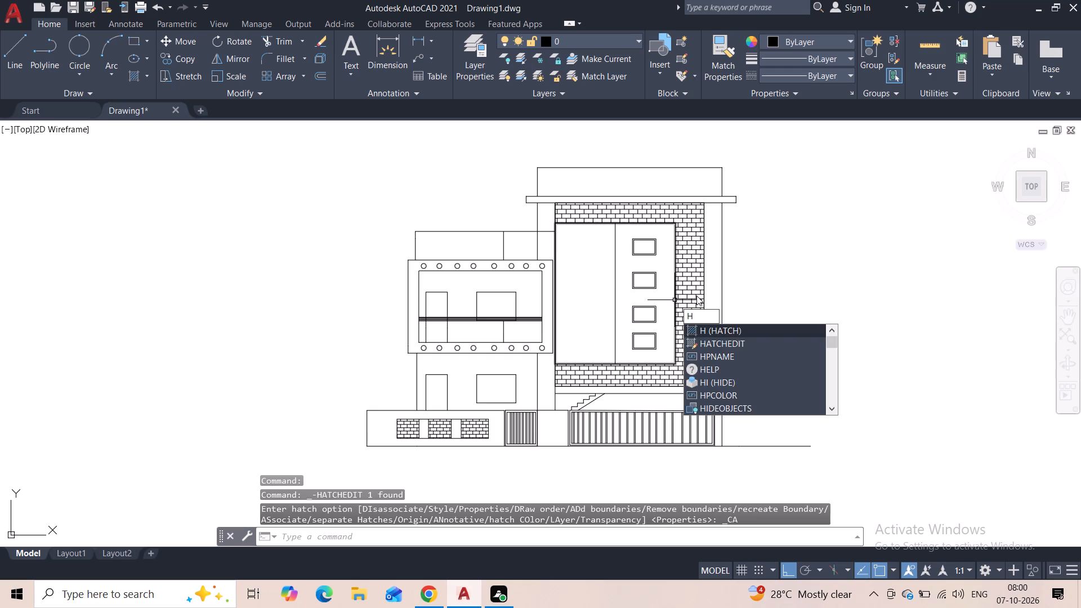
pyautogui.click(722, 328)
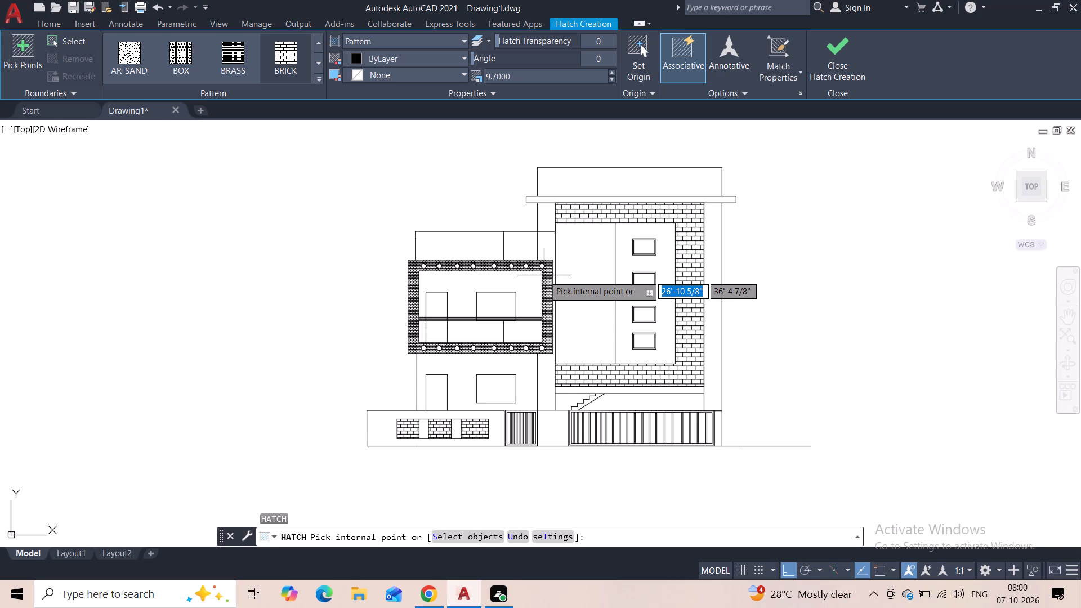
pyautogui.click(315, 80)
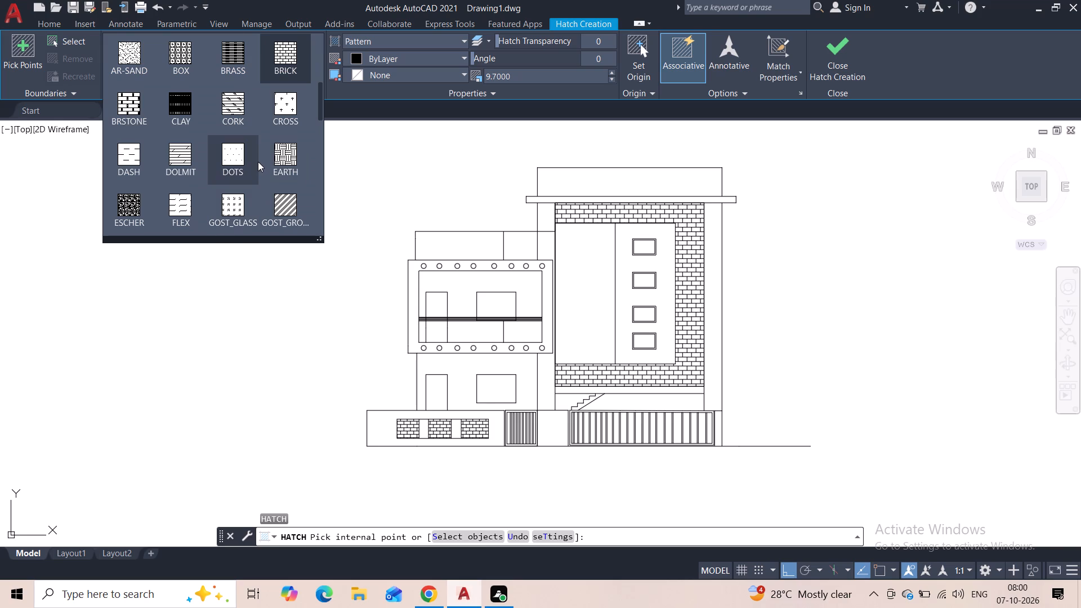
pyautogui.click(282, 114)
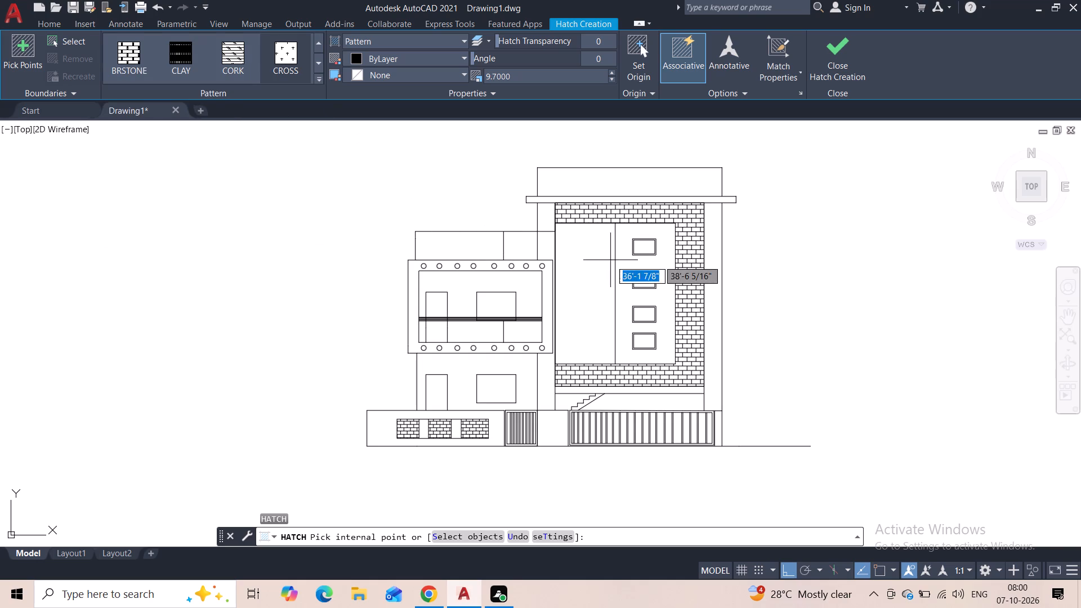
pyautogui.click(619, 260)
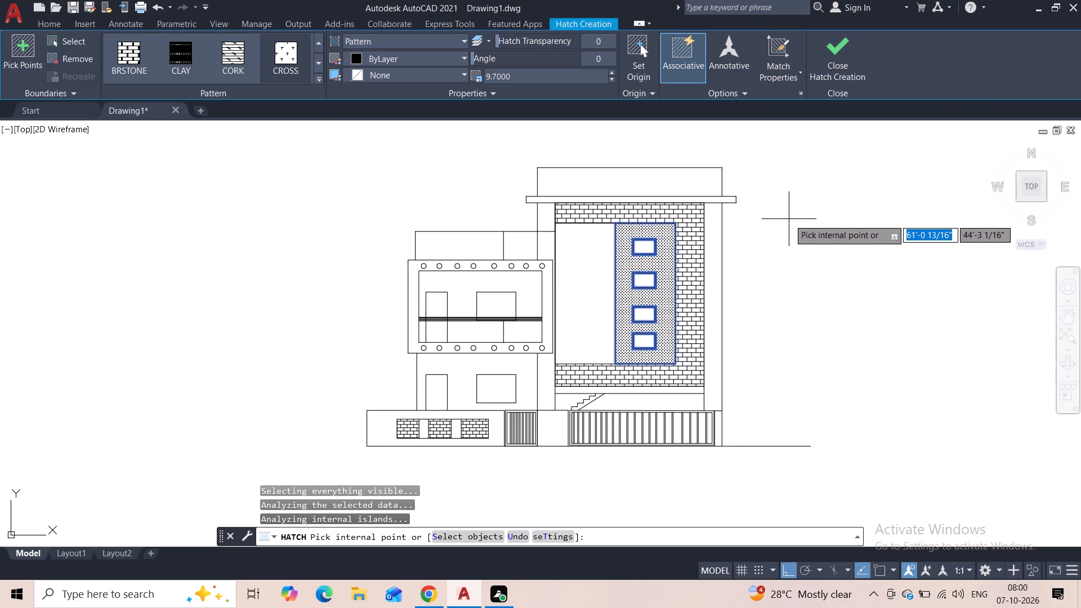
pyautogui.click(825, 61)
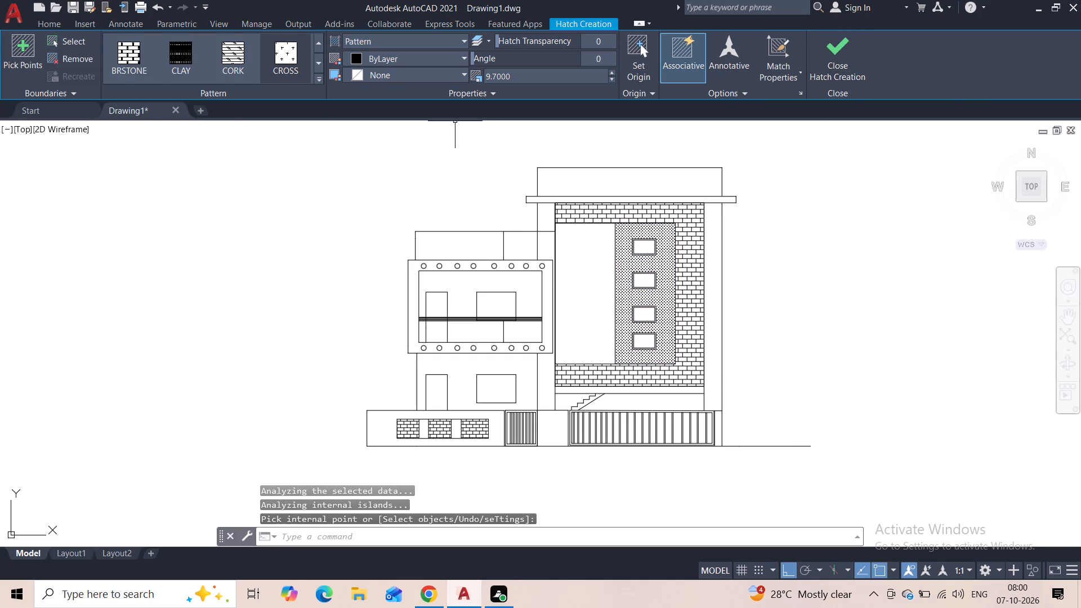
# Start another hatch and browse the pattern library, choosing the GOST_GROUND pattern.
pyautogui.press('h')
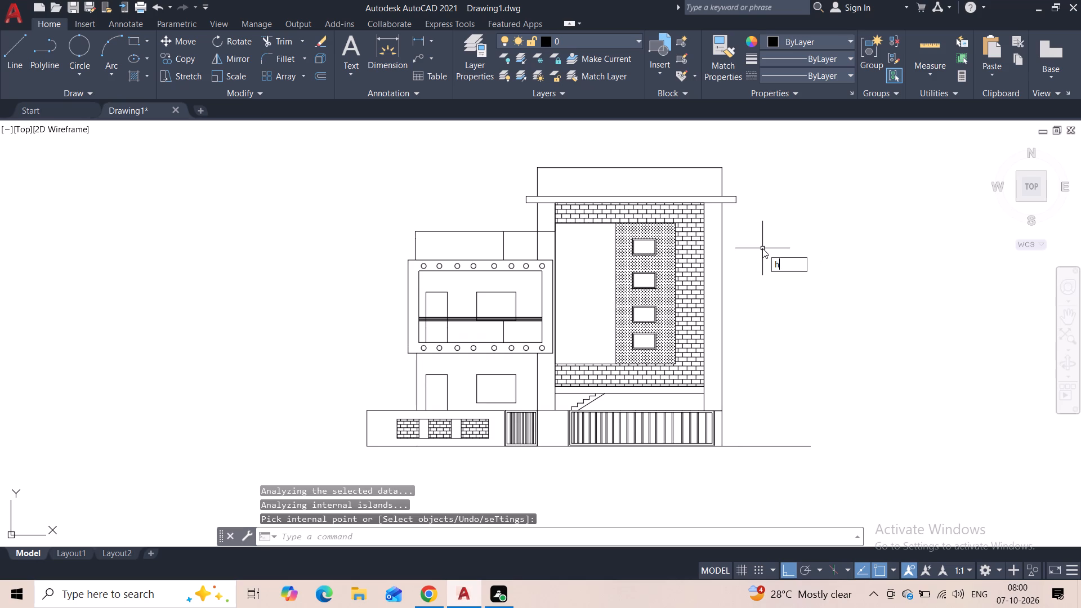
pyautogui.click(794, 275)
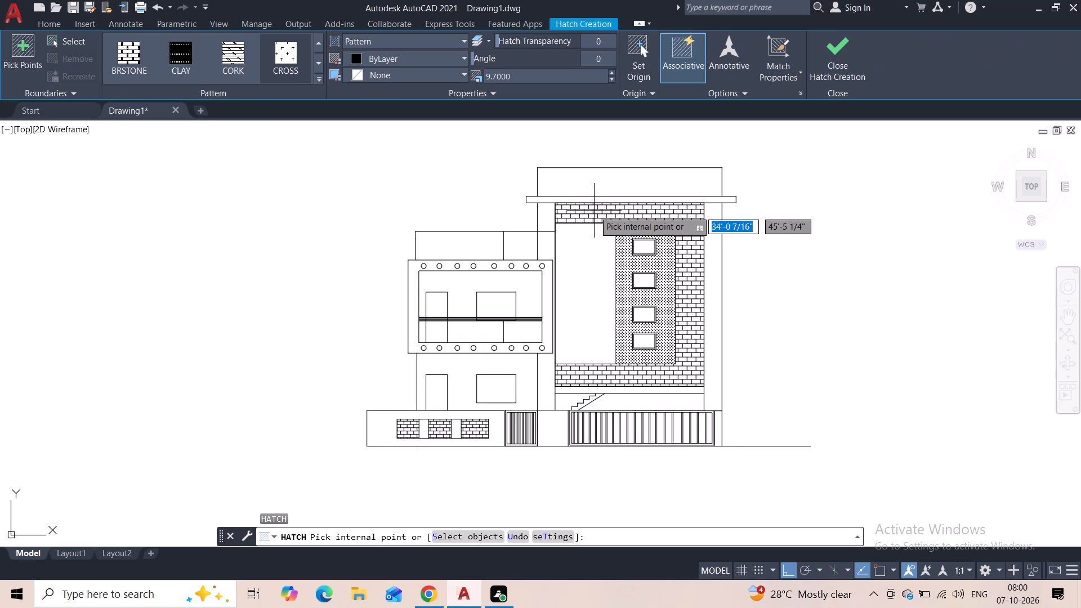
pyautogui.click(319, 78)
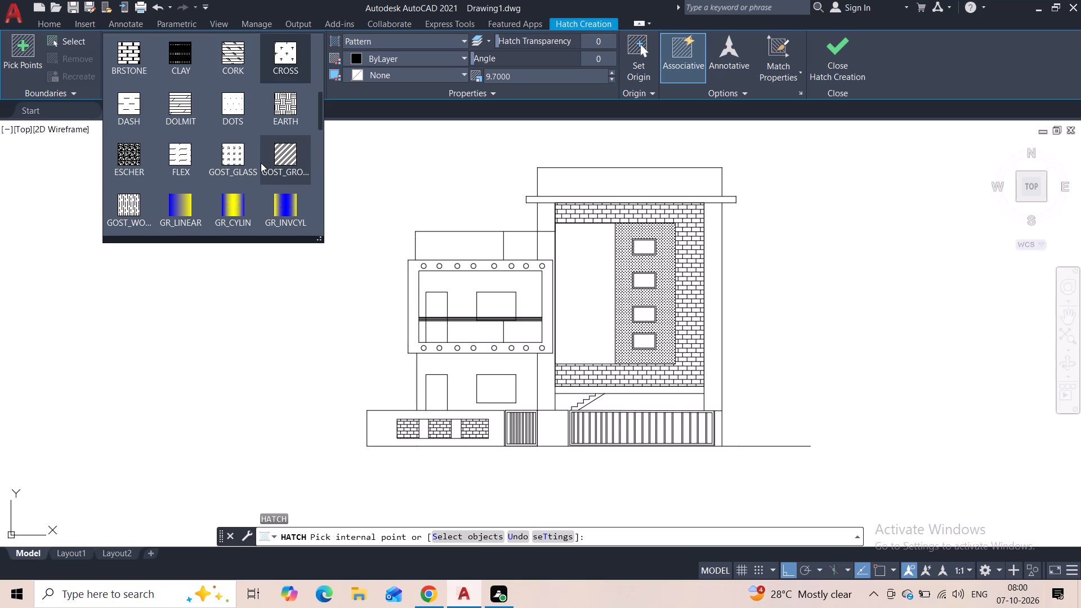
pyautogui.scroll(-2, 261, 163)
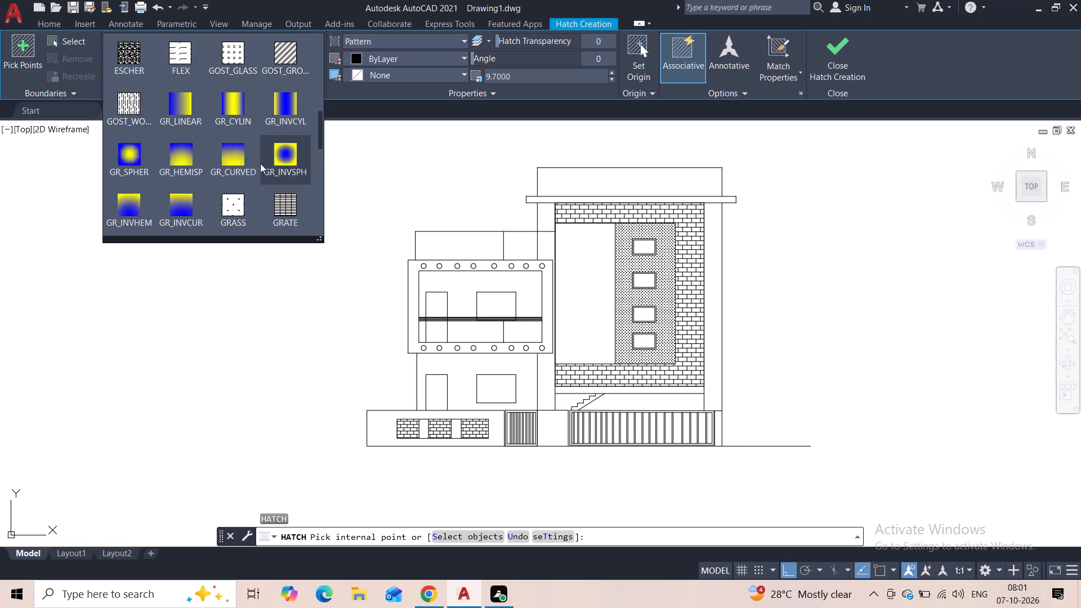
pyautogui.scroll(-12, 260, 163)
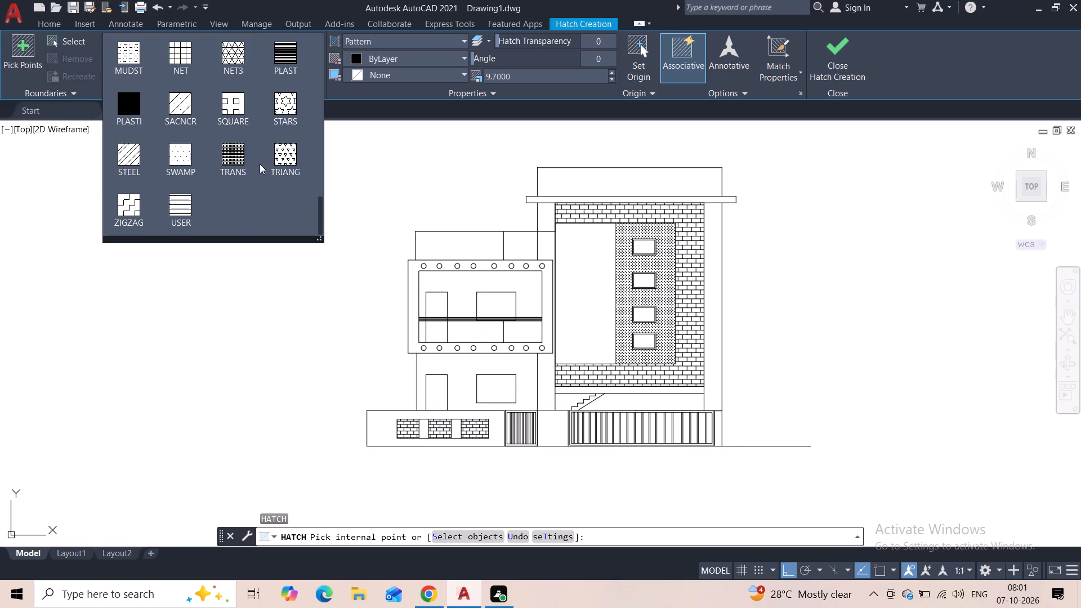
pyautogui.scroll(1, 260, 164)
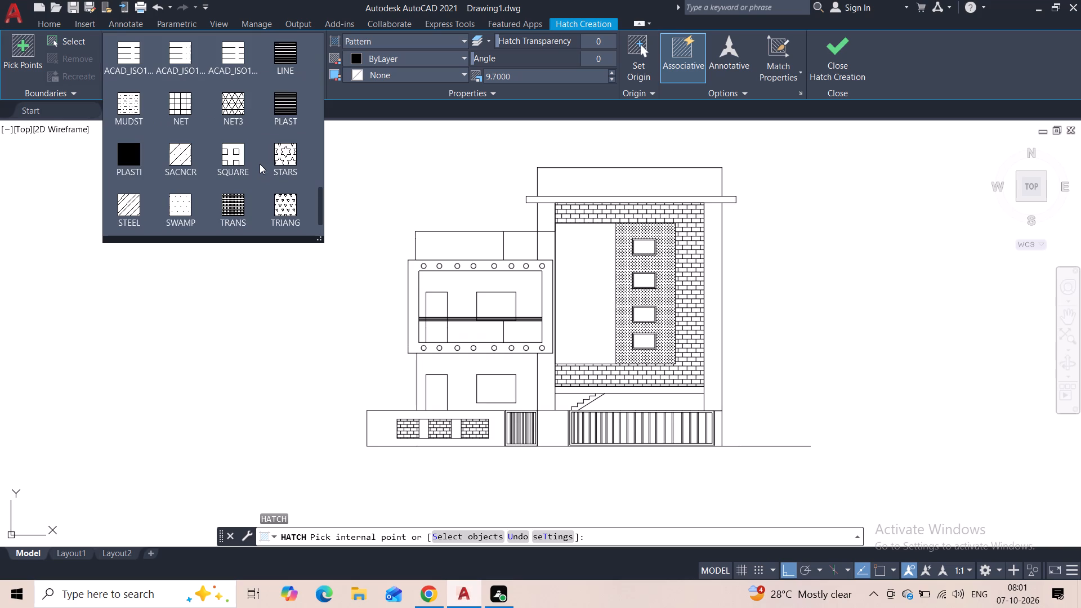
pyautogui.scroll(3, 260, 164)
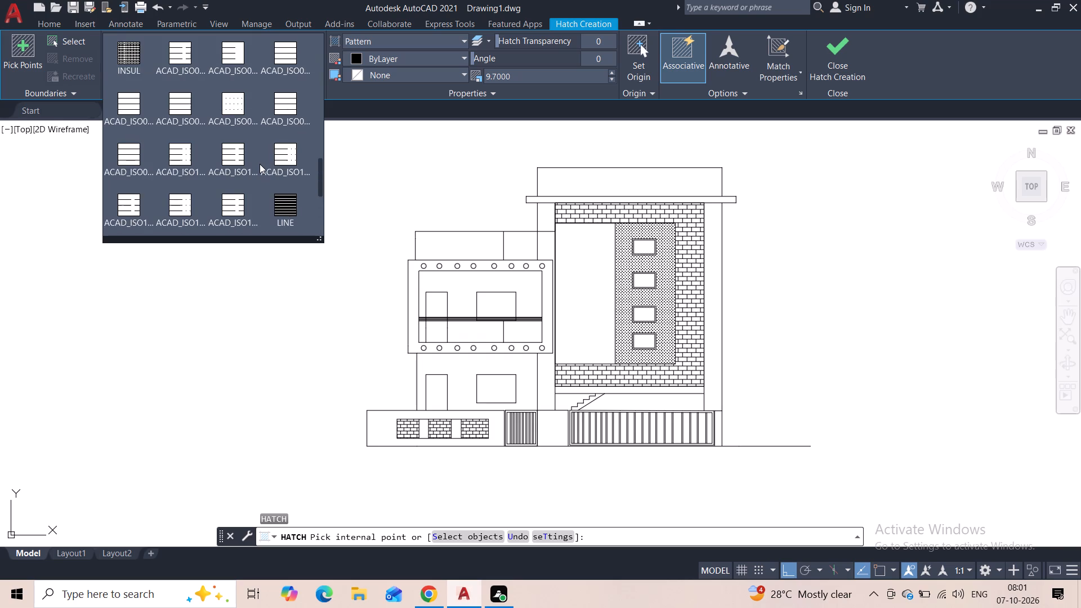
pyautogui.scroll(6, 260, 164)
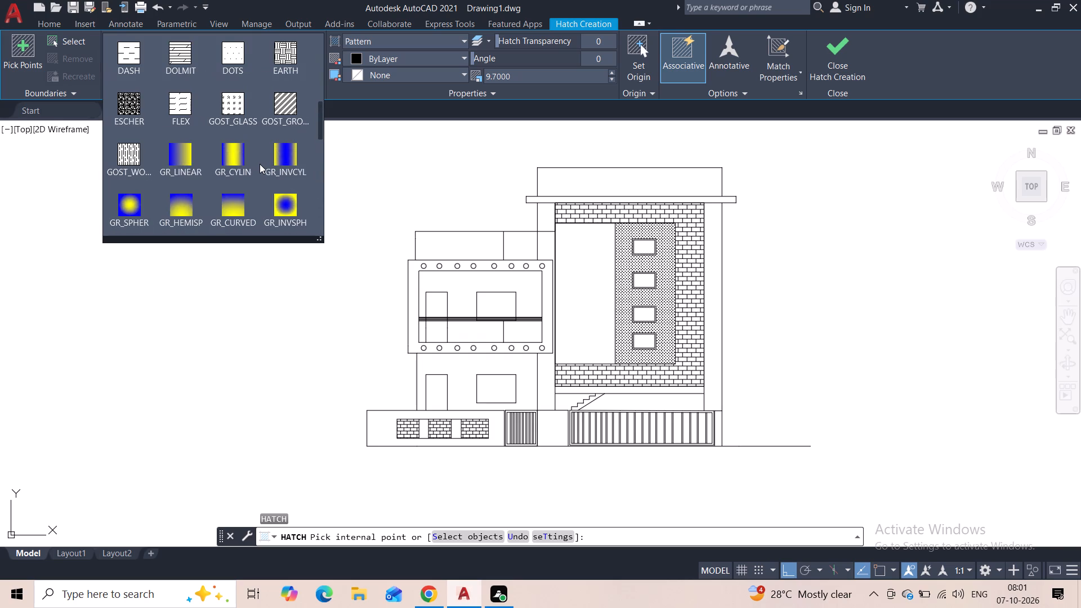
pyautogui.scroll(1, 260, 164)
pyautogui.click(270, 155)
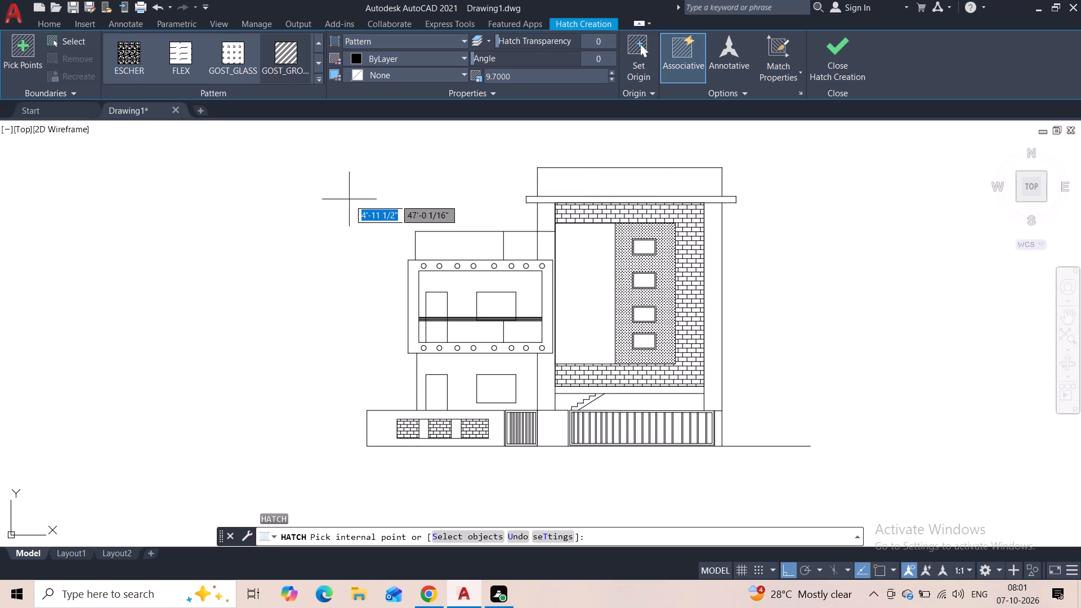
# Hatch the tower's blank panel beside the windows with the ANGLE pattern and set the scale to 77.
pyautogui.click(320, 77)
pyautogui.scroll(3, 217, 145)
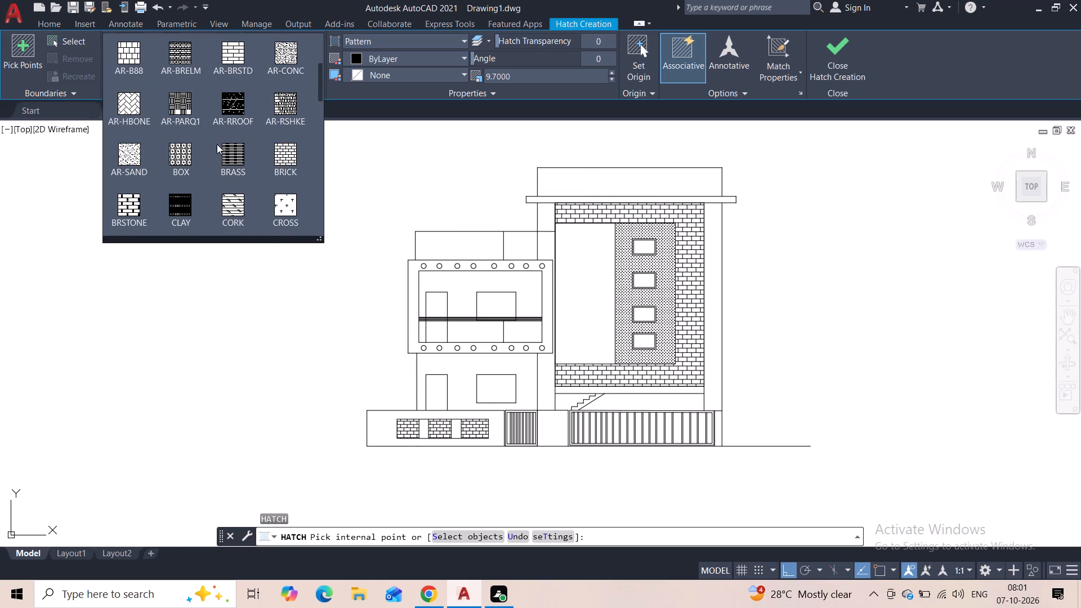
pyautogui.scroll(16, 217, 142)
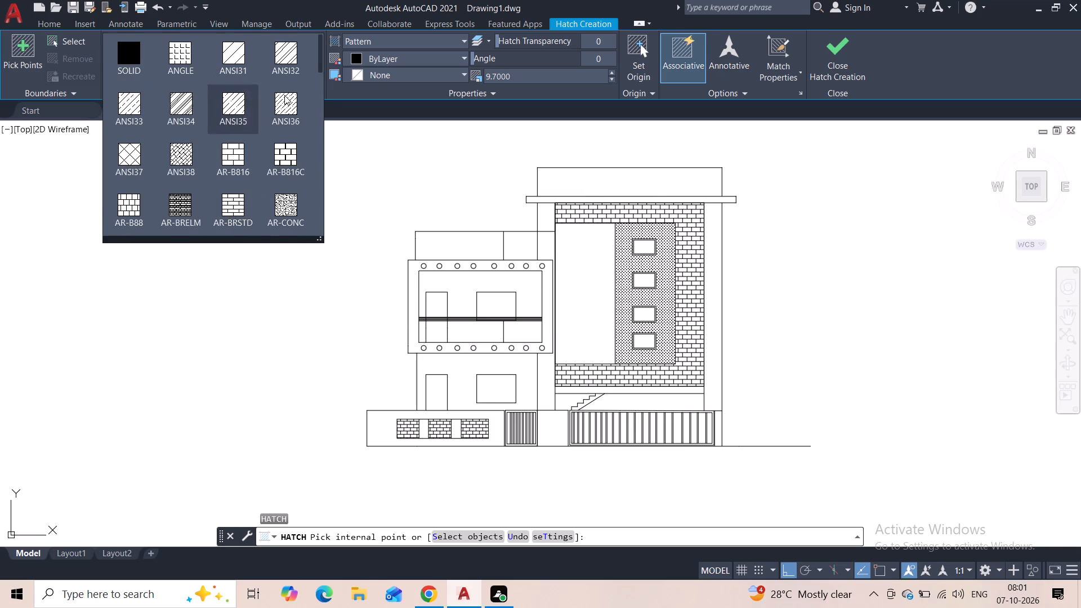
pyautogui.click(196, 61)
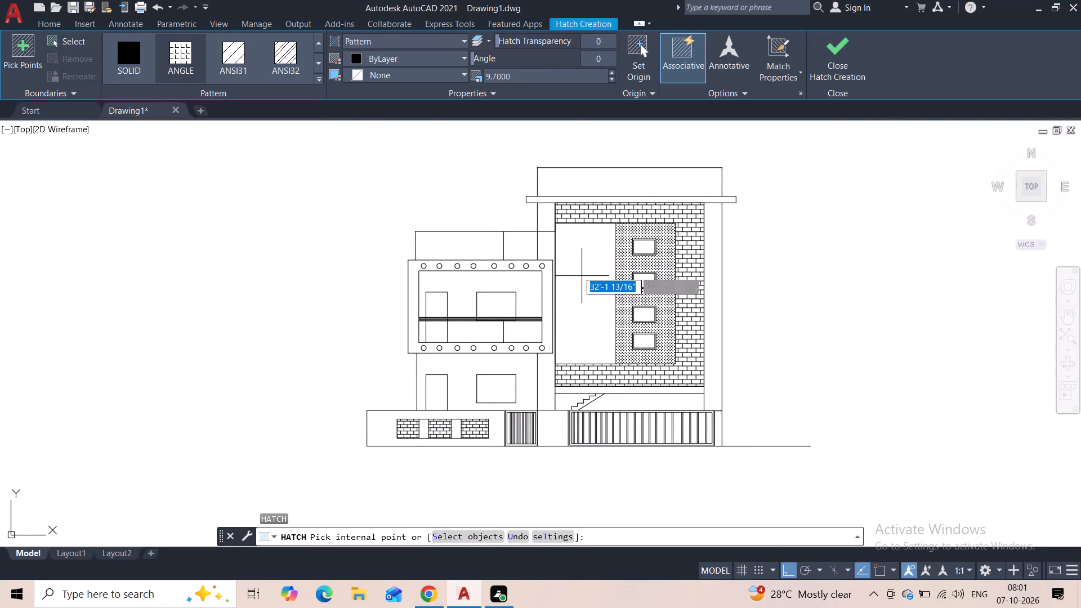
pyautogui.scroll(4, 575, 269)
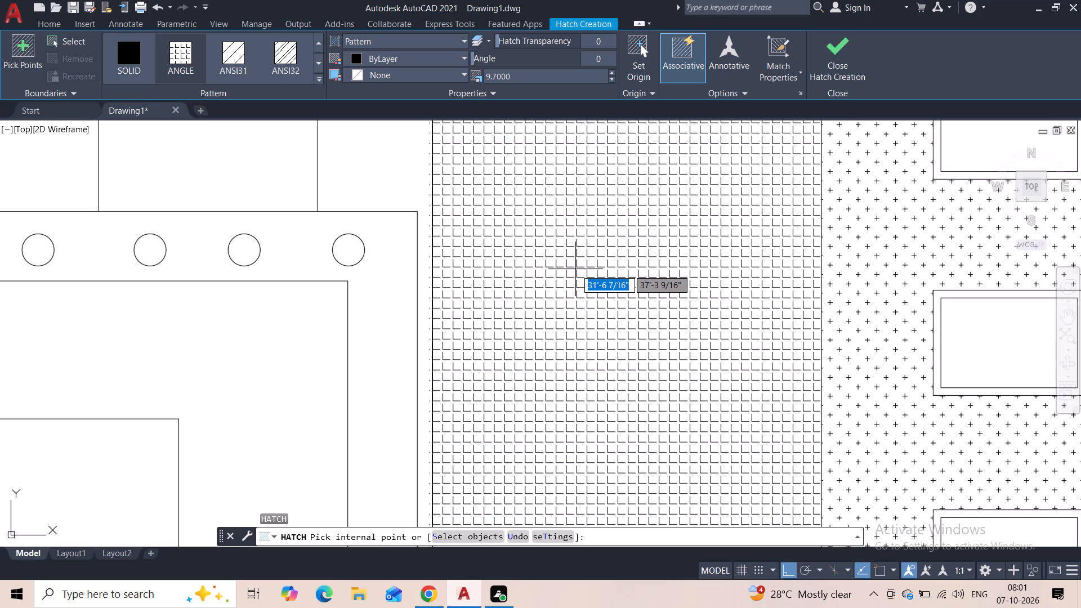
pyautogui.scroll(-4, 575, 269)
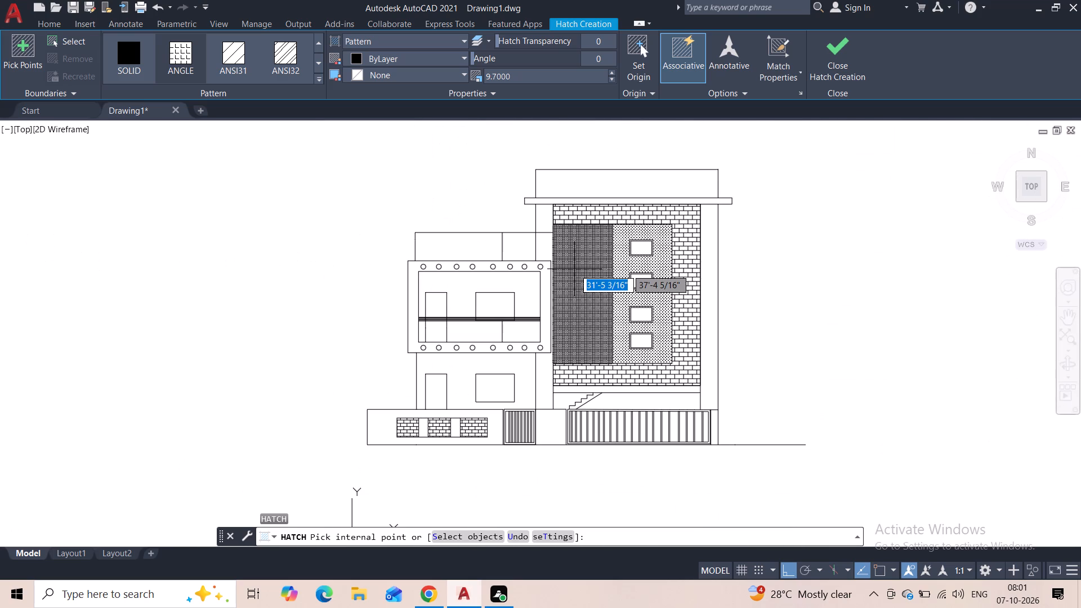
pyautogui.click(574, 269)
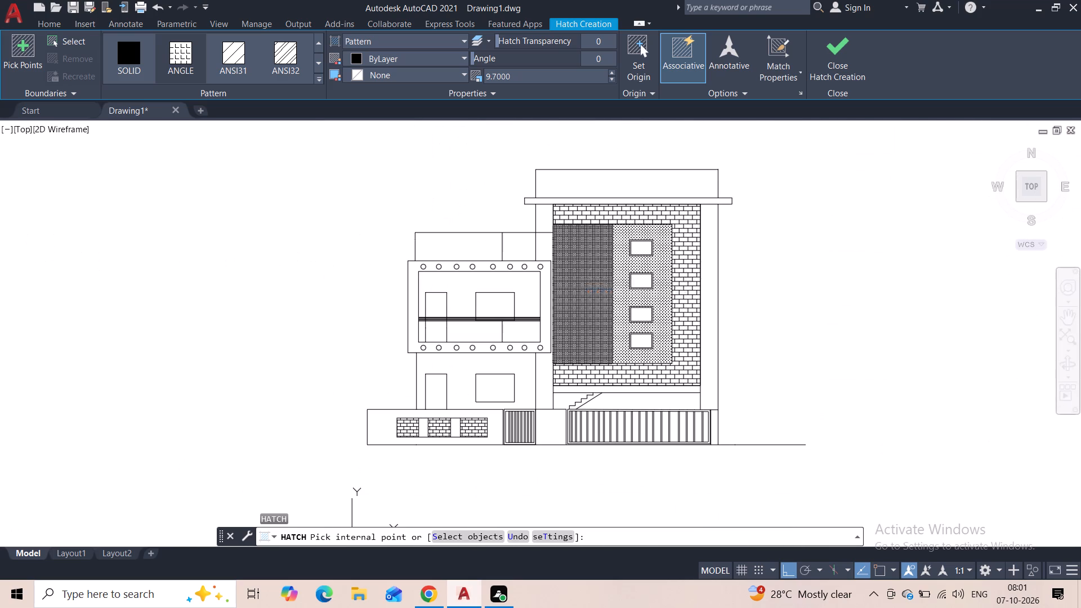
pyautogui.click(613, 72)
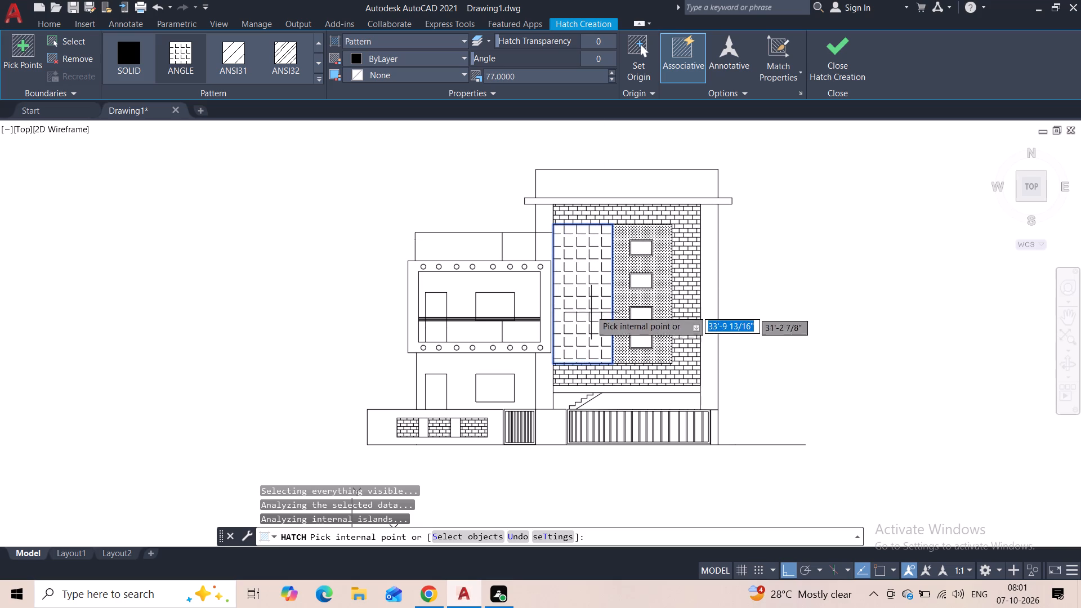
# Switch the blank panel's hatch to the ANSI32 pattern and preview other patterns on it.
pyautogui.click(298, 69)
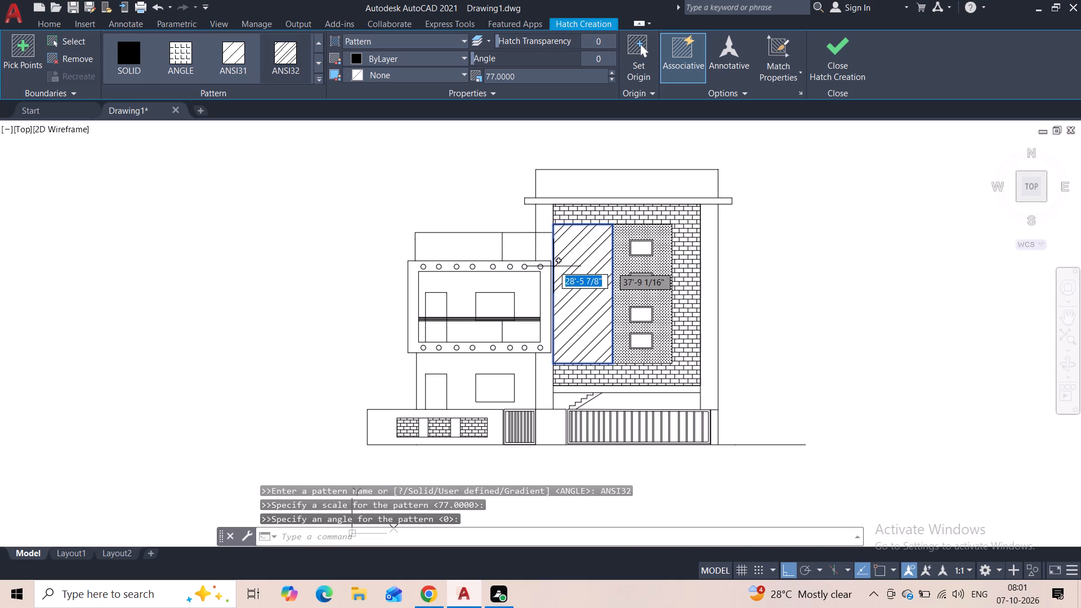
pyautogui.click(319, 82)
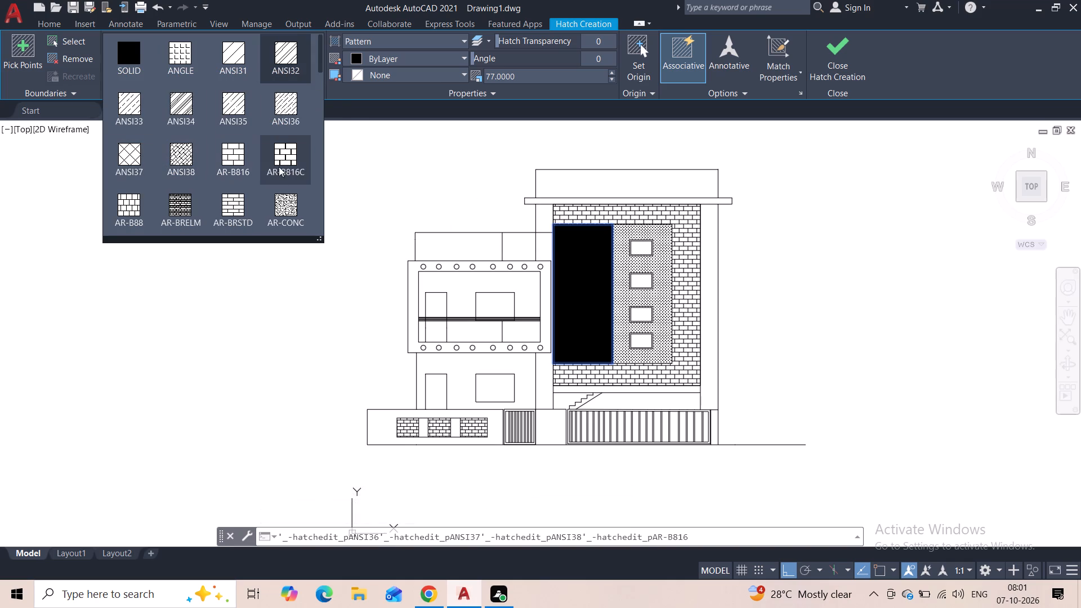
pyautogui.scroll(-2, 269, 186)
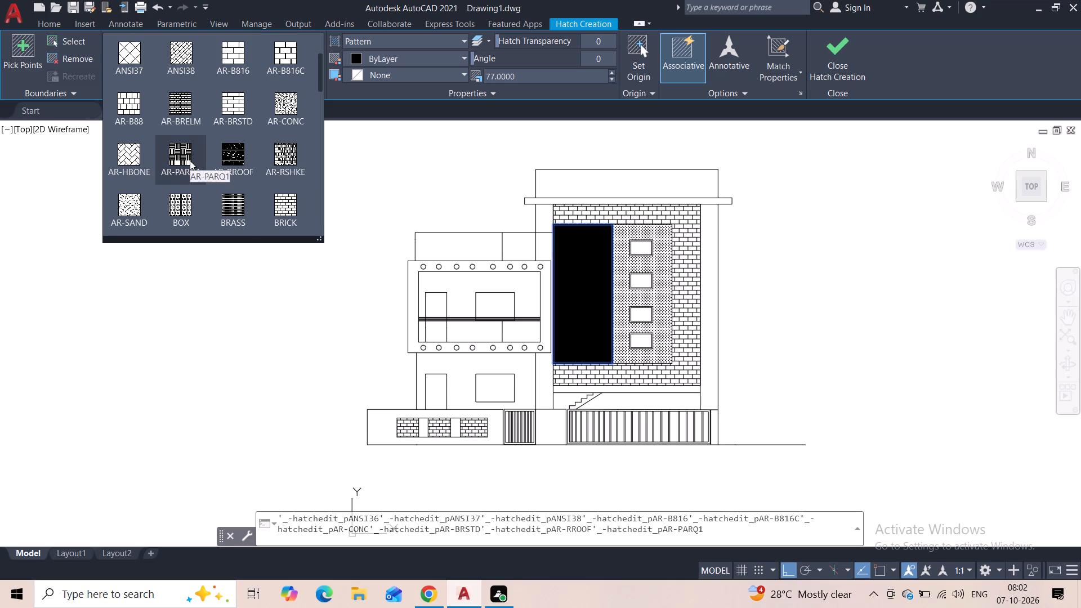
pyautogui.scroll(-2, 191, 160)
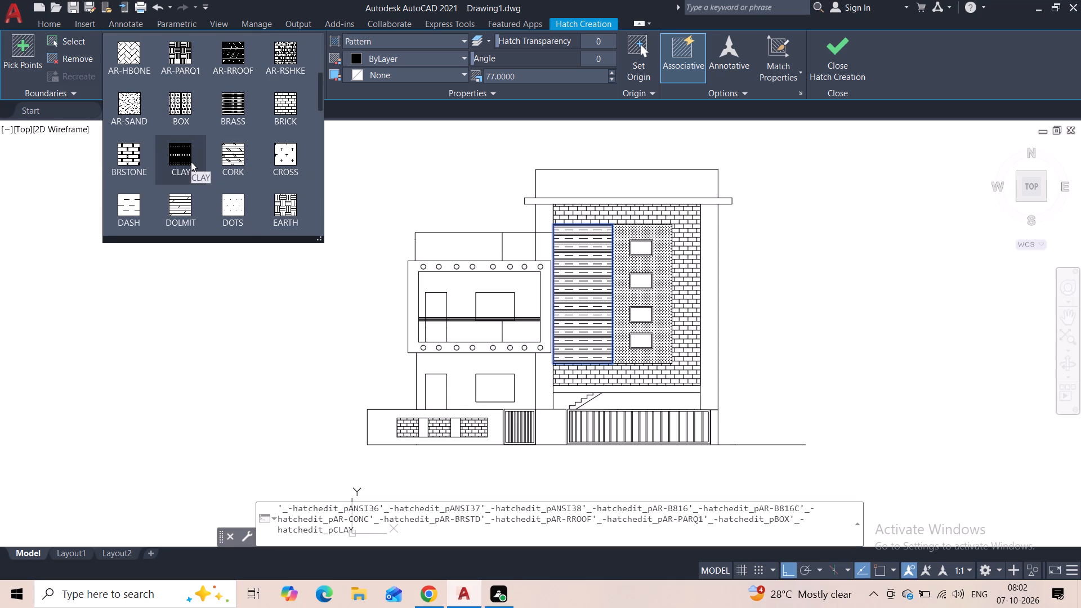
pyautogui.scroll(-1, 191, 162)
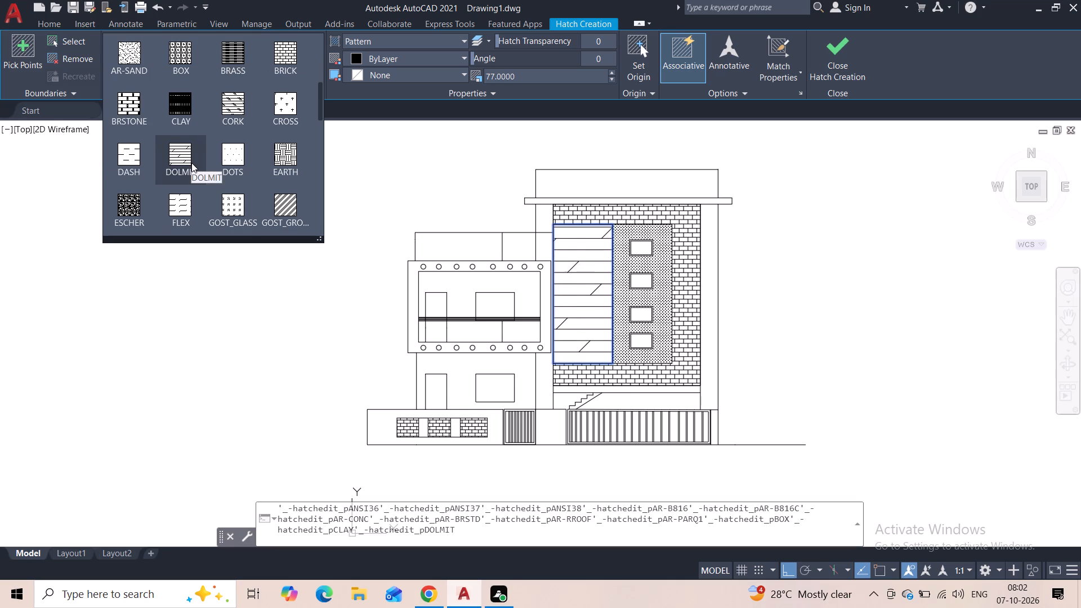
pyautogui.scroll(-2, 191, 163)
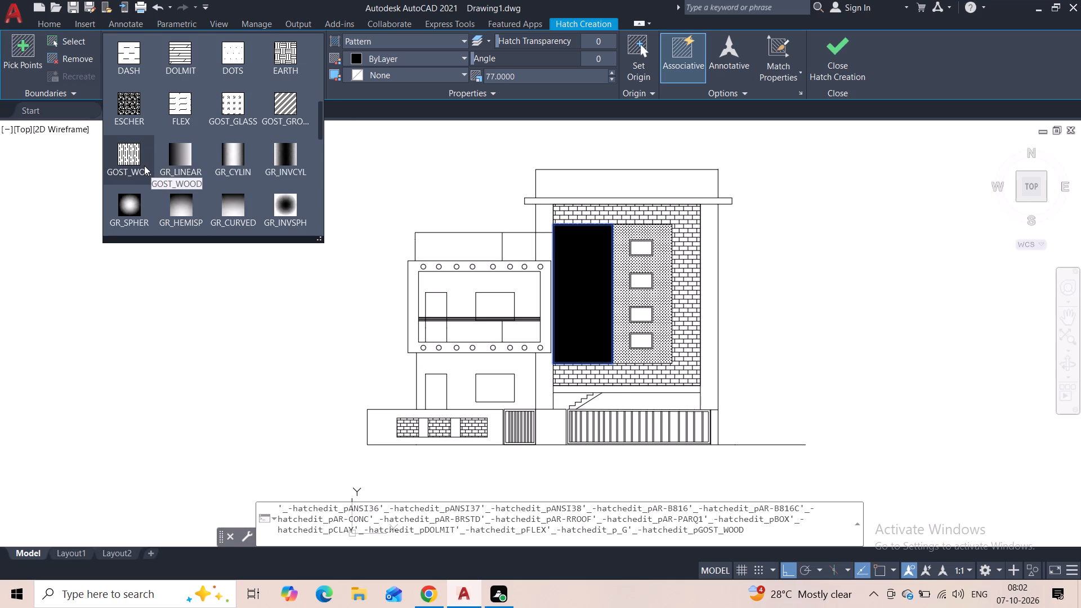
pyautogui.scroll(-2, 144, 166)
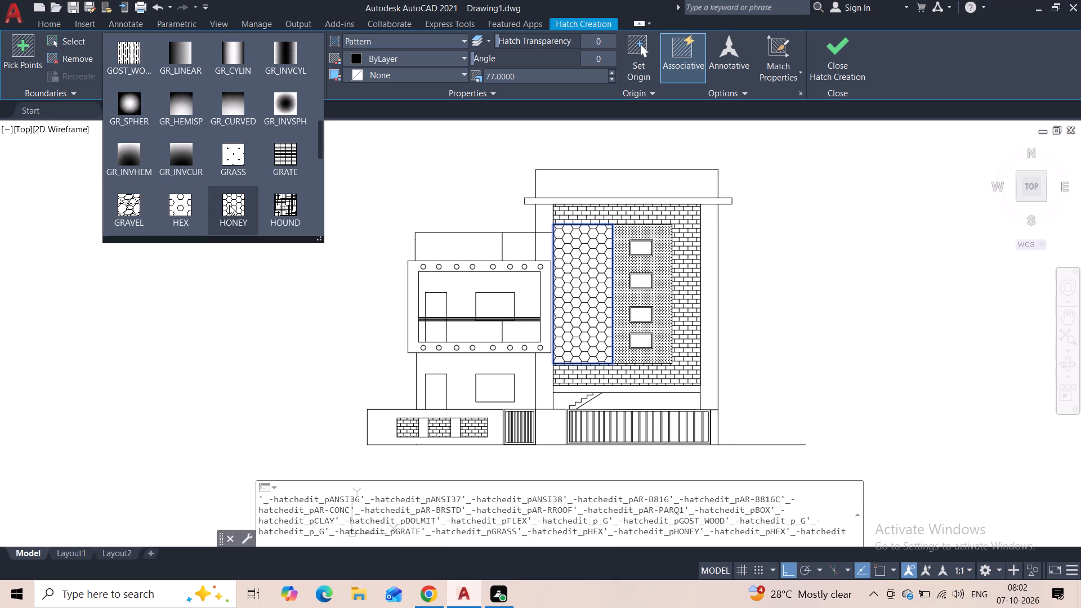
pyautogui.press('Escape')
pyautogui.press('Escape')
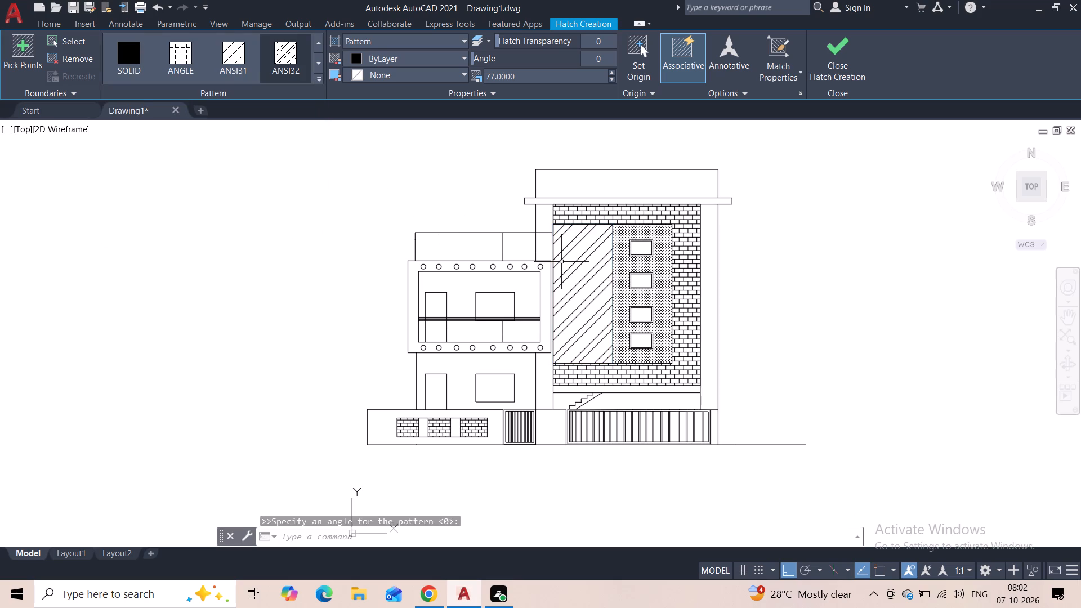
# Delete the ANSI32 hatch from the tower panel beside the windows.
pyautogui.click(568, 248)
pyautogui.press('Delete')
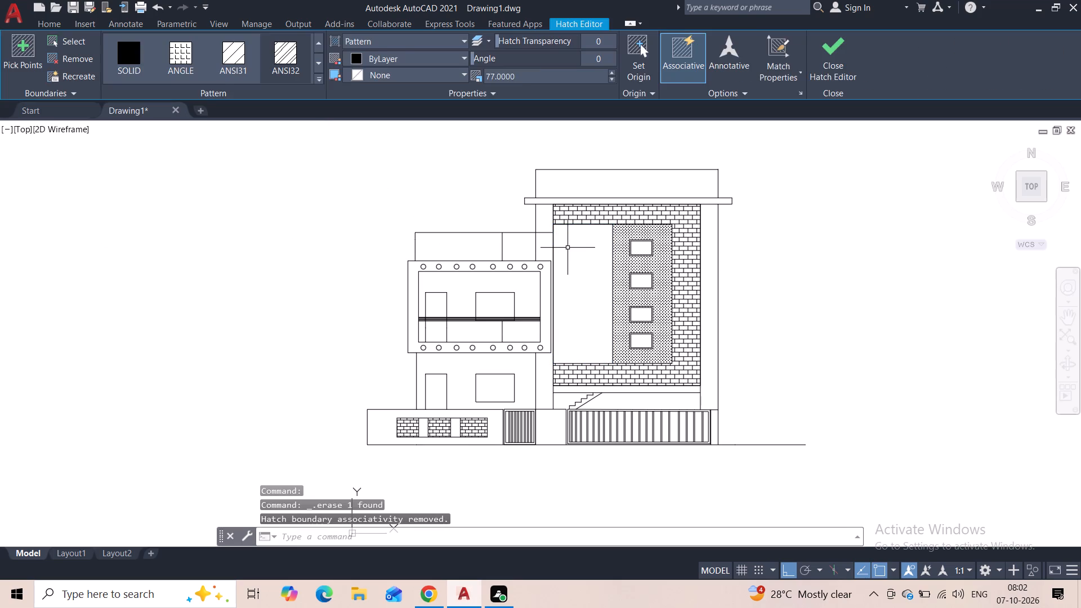
# Draw a vertical line from the top edge to the bottom edge of the tower's blank panel, near its left side.
pyautogui.click(23, 47)
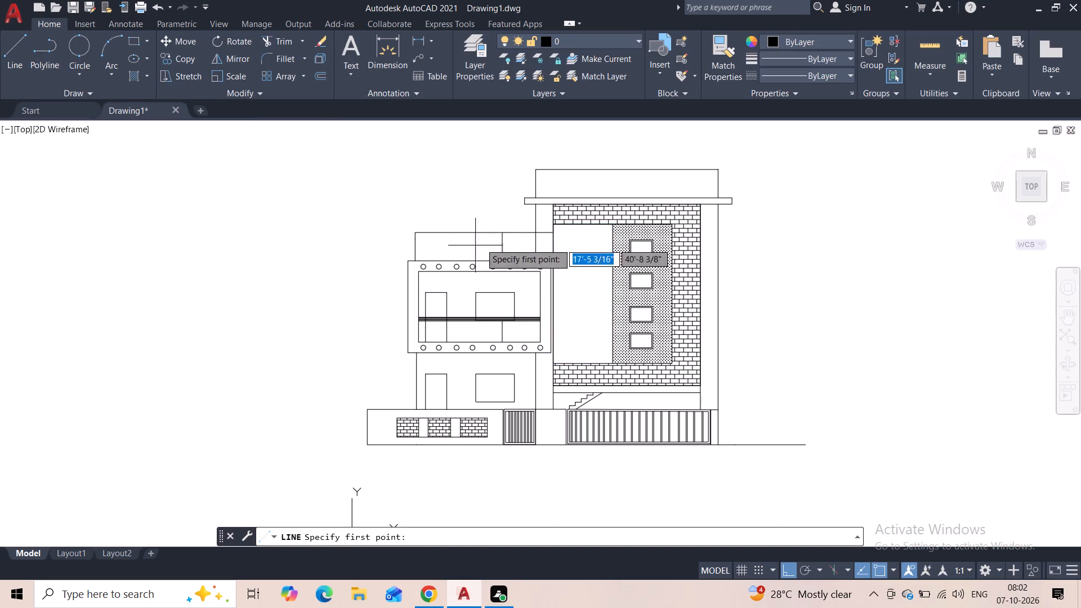
pyautogui.scroll(2, 535, 230)
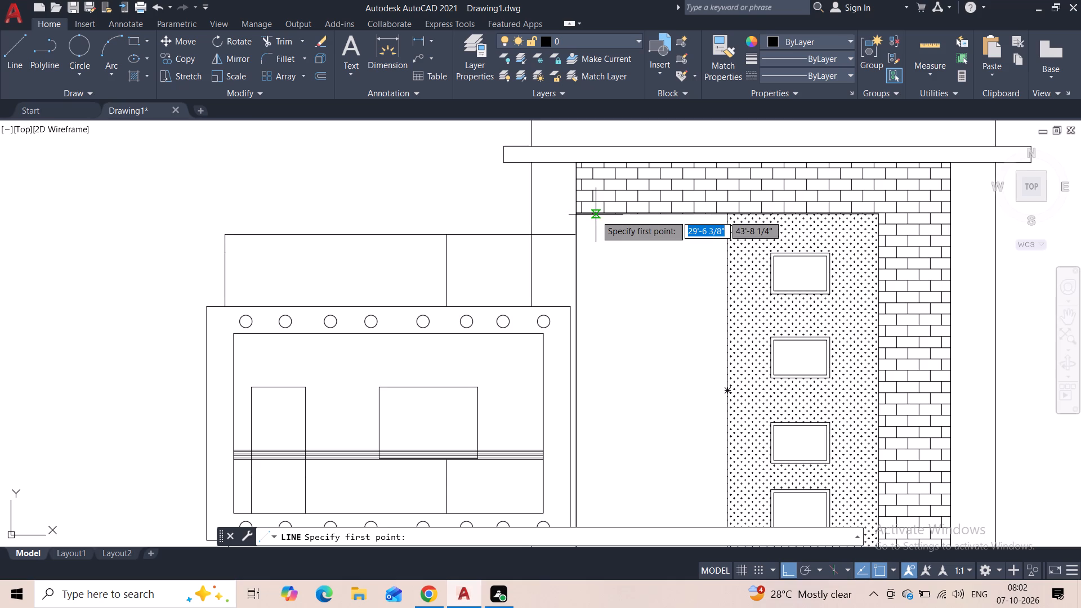
pyautogui.click(596, 215)
pyautogui.moveTo(601, 301); pyautogui.dragTo(595, 212, button='middle')
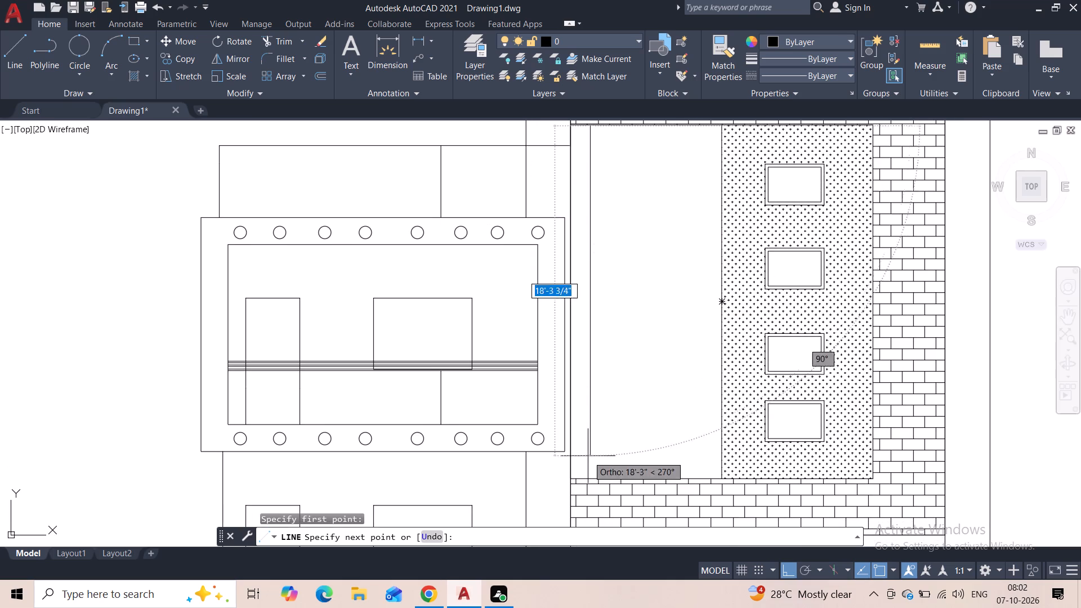
pyautogui.click(589, 474)
pyautogui.press('Escape')
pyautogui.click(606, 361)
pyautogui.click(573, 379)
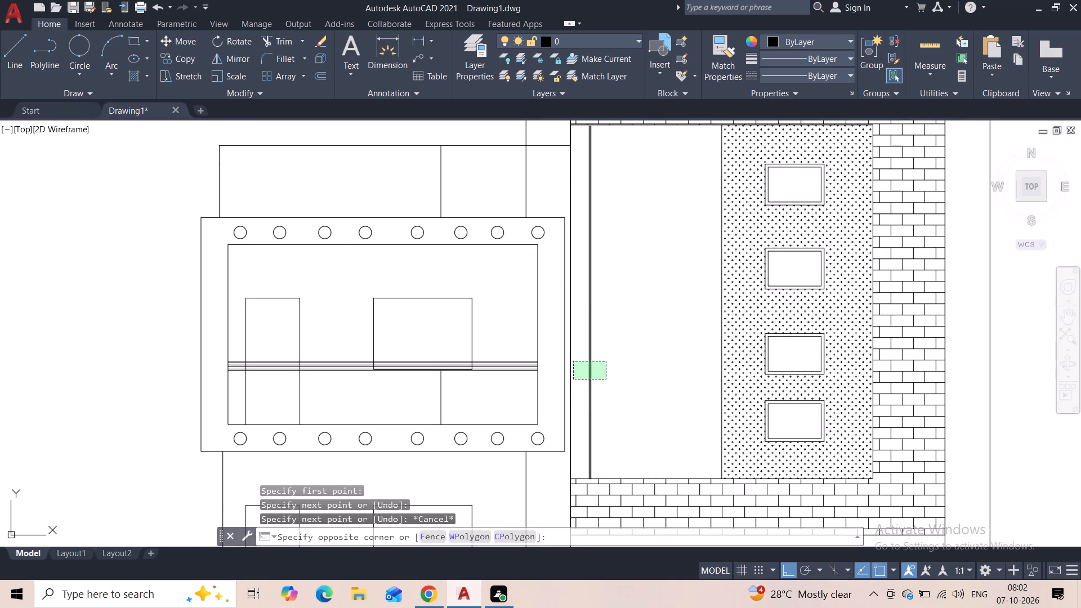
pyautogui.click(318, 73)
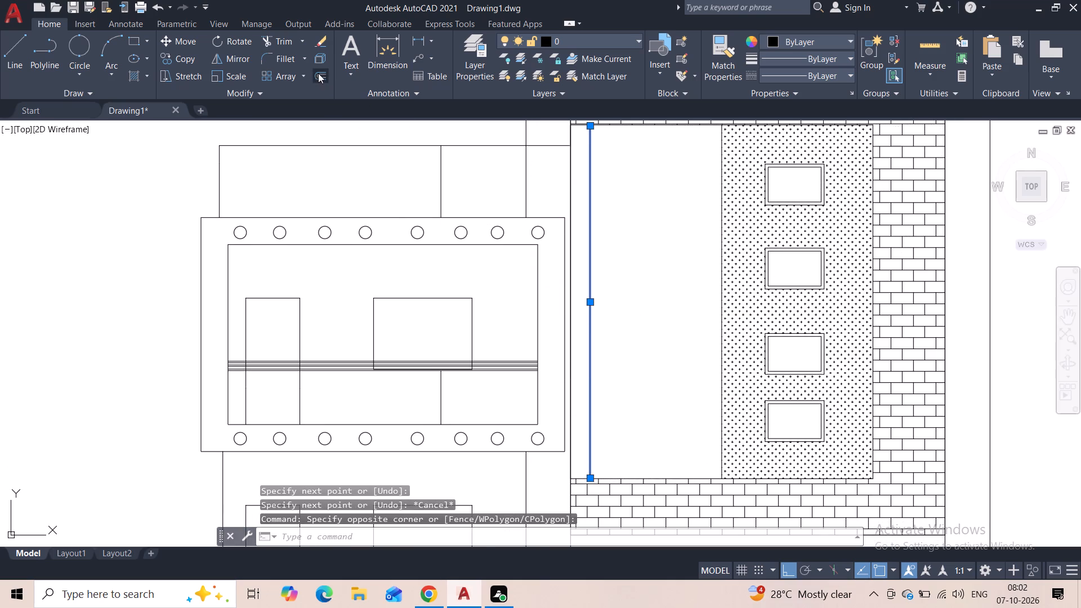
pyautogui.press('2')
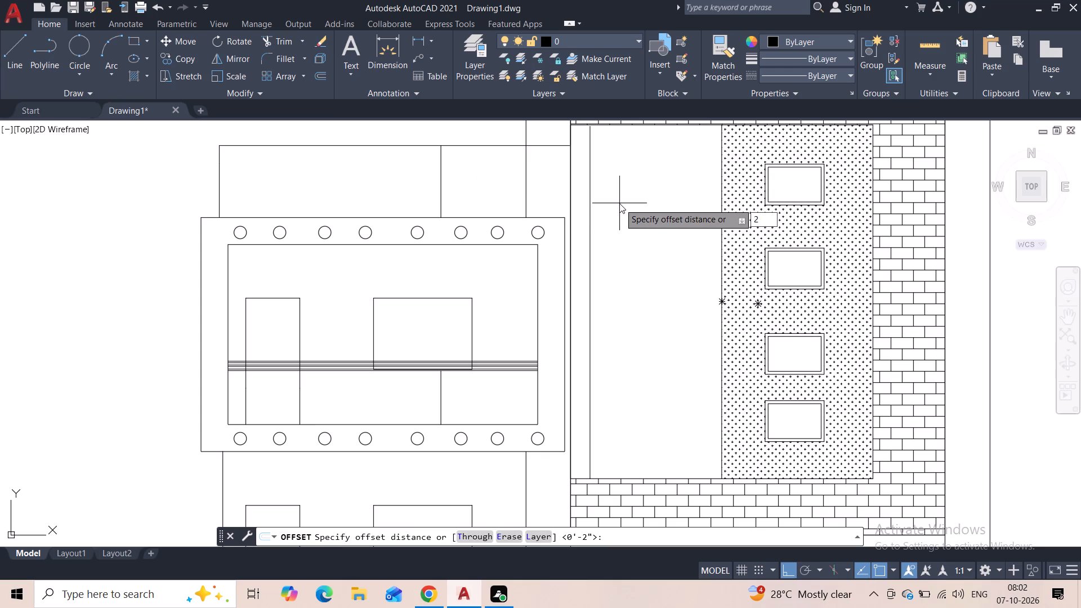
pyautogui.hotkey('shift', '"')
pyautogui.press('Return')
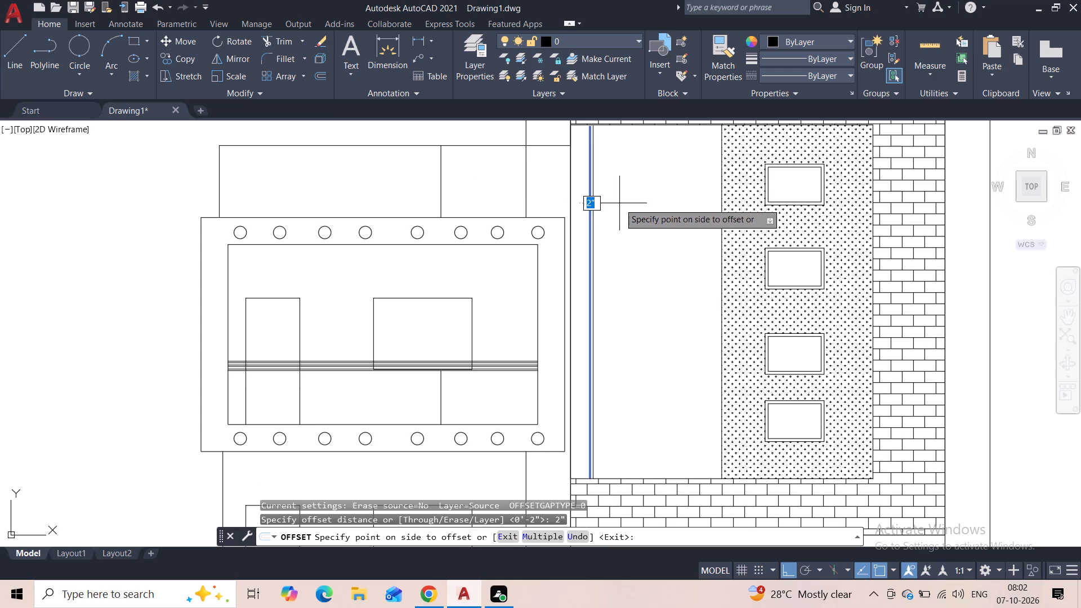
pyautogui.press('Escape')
# Offset the blank panel's vertical line 4" toward the windows.
pyautogui.click(595, 214)
pyautogui.click(584, 230)
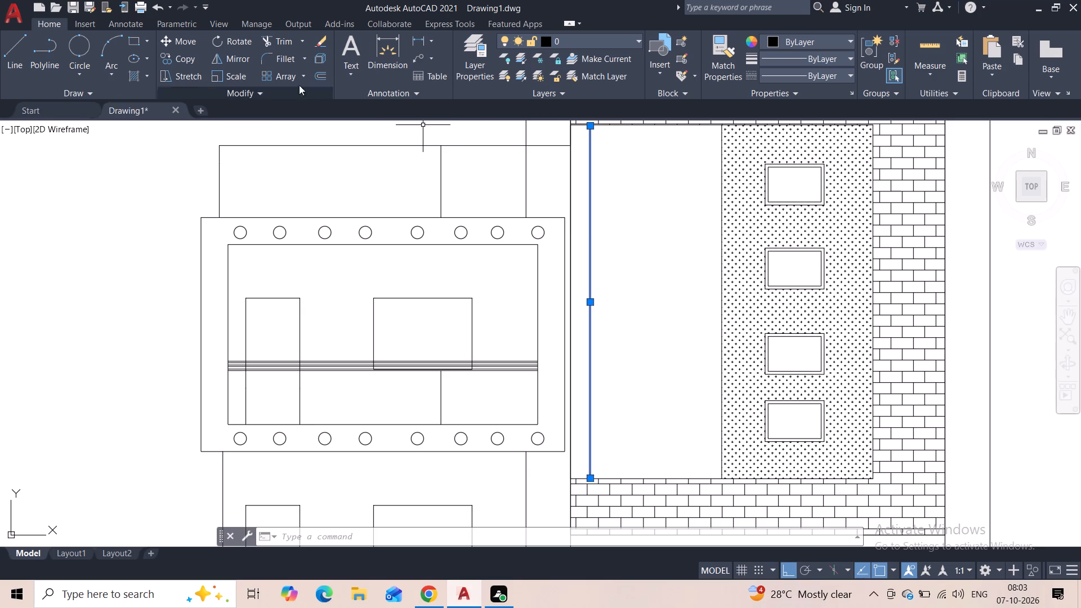
pyautogui.click(321, 77)
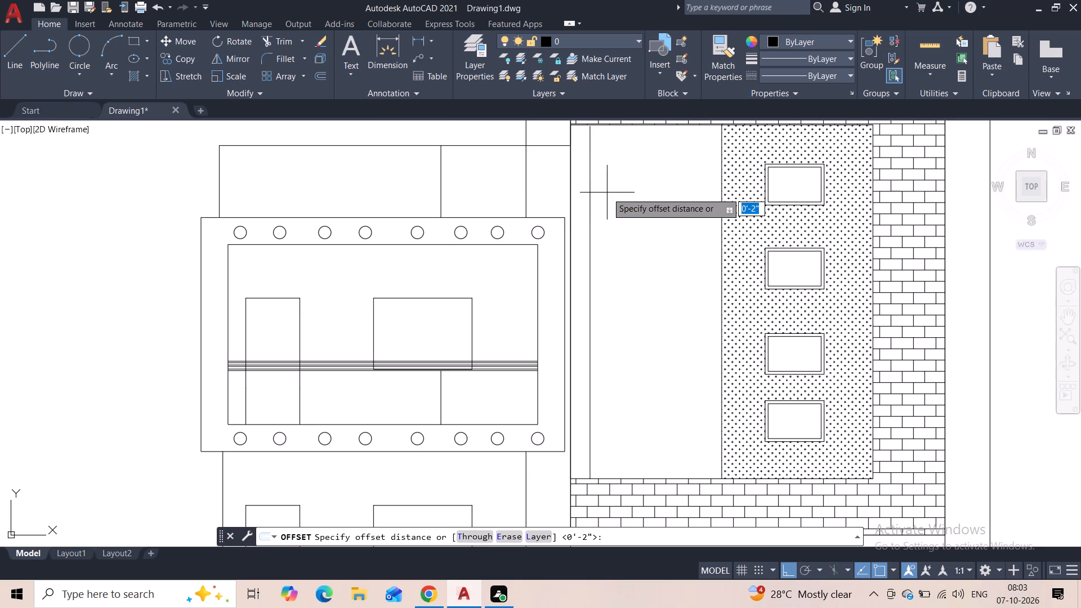
pyautogui.write('4"')
pyautogui.press('Return')
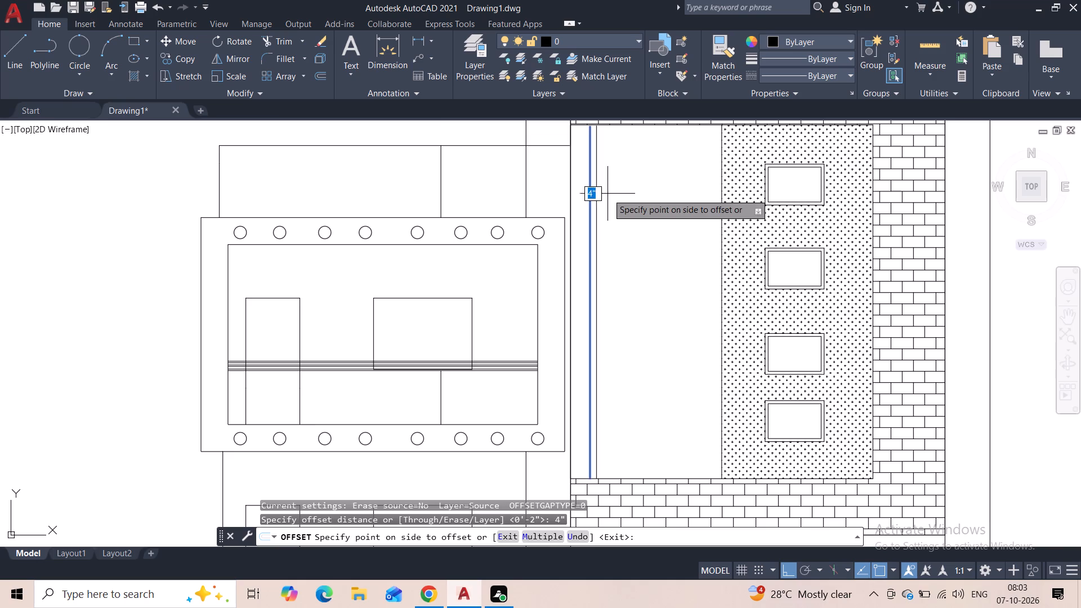
pyautogui.click(607, 194)
pyautogui.scroll(1, 605, 153)
pyautogui.moveTo(605, 153); pyautogui.dragTo(601, 256, button='middle')
pyautogui.scroll(5, 583, 204)
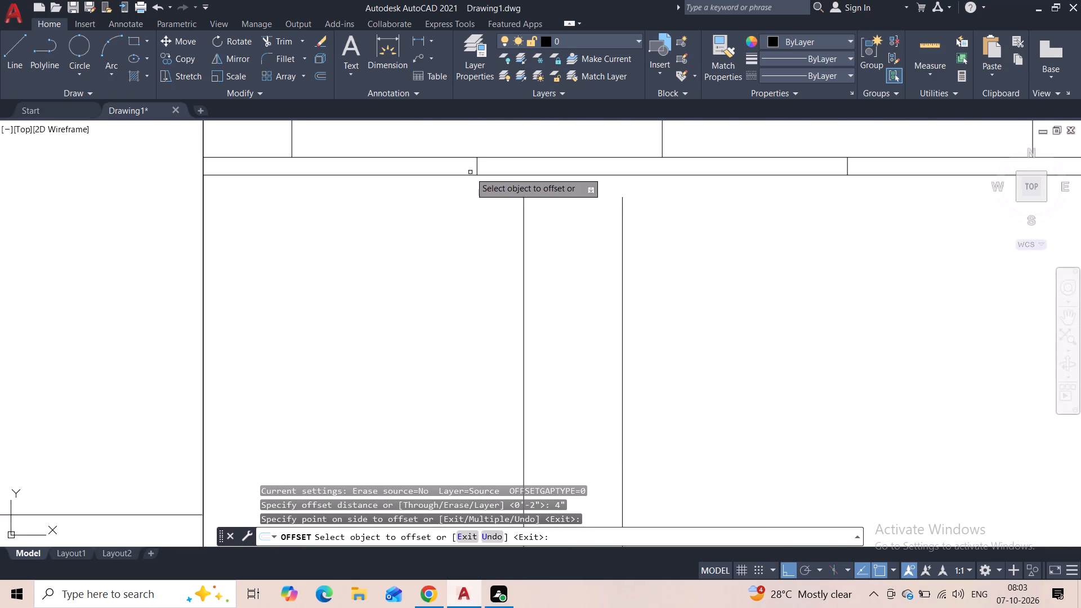
pyautogui.press('Escape')
# Draw short vertical lines from the tops of both panel lines up to the bottom edge of the brickwork above.
pyautogui.click(12, 52)
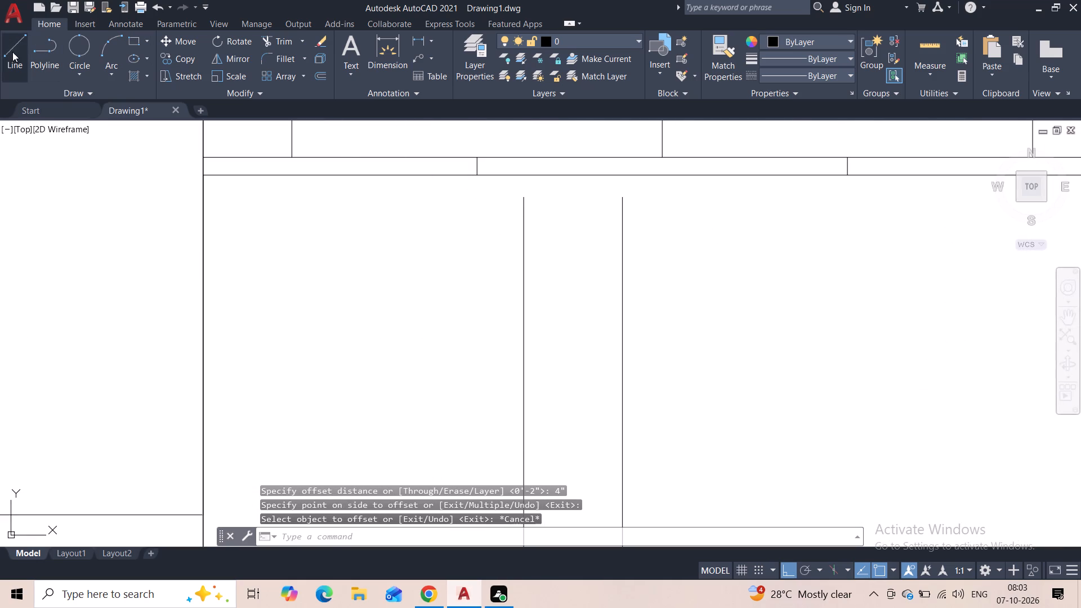
pyautogui.click(517, 199)
pyautogui.click(525, 180)
pyautogui.press('Escape')
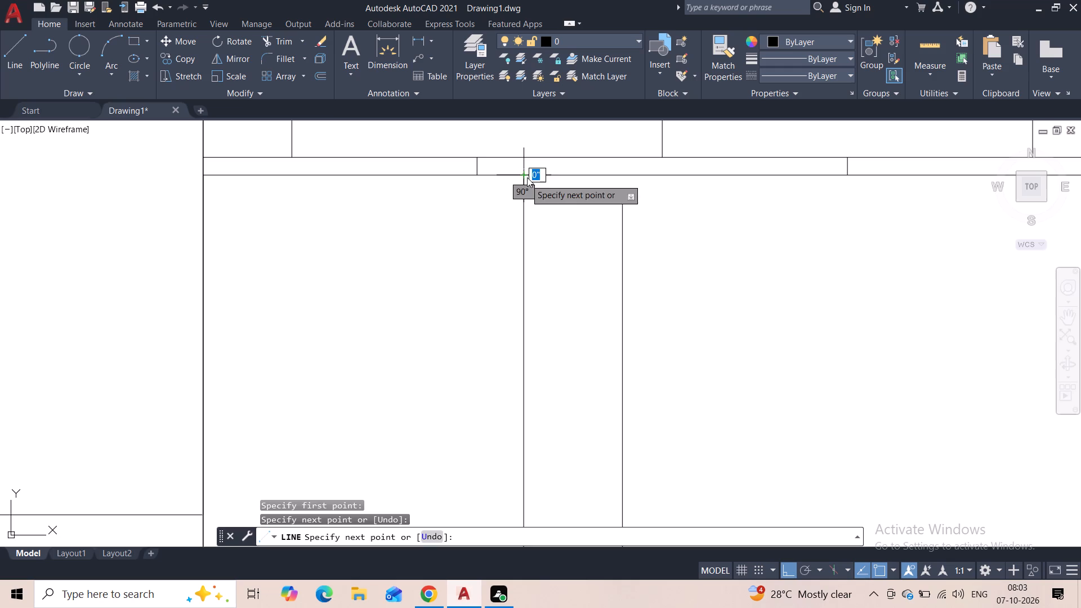
pyautogui.press('space')
pyautogui.click(624, 198)
pyautogui.click(621, 180)
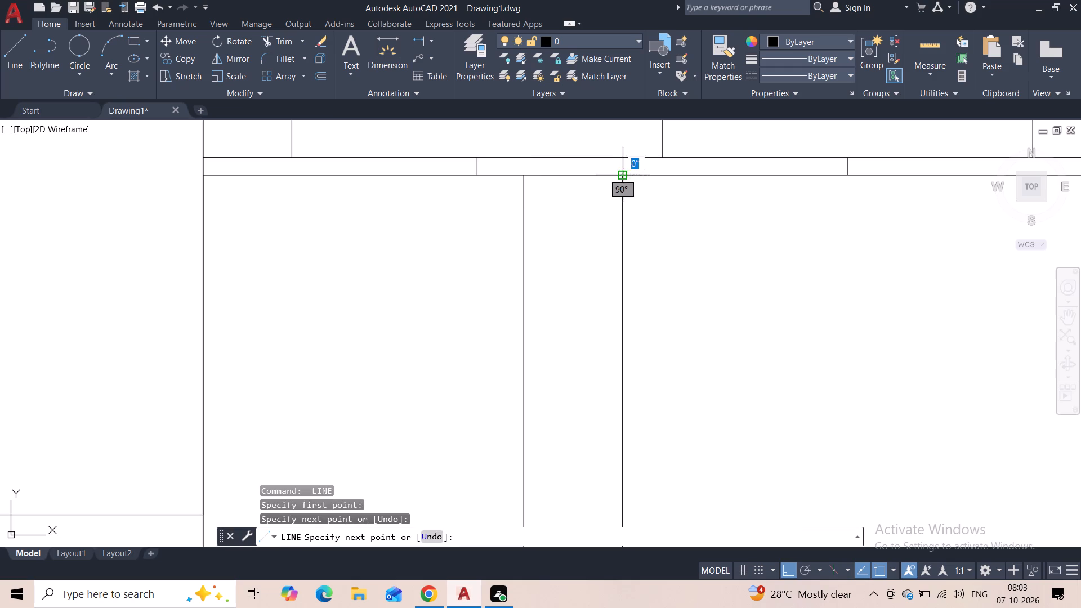
pyautogui.press('Escape')
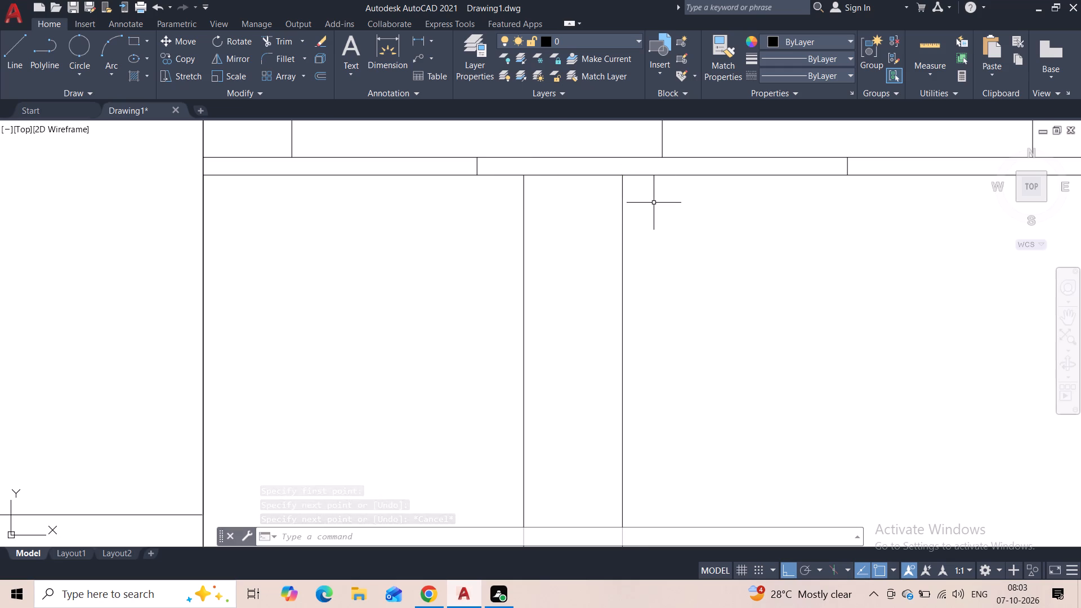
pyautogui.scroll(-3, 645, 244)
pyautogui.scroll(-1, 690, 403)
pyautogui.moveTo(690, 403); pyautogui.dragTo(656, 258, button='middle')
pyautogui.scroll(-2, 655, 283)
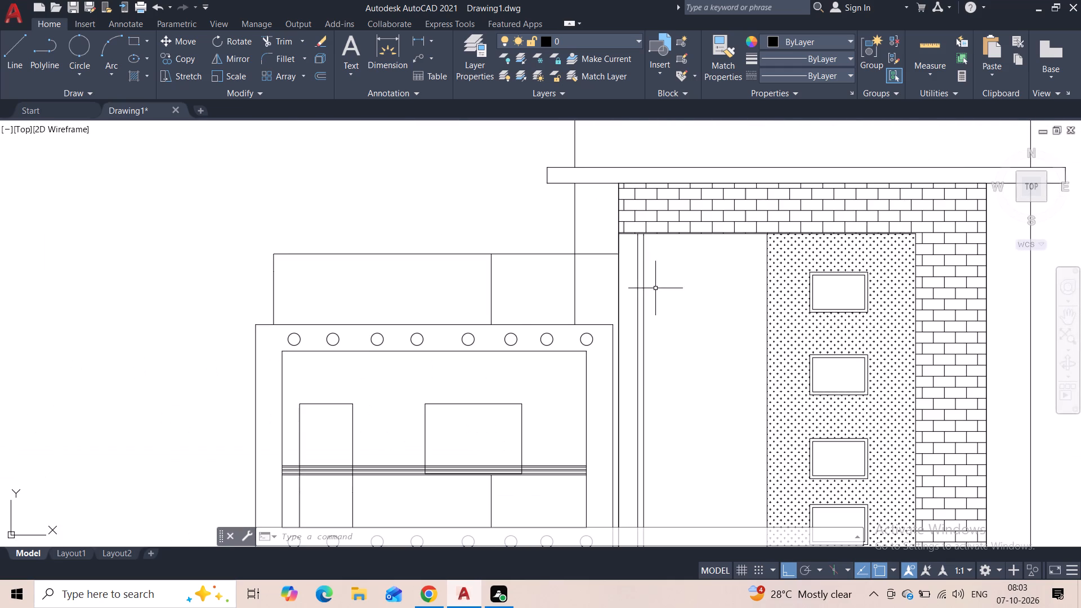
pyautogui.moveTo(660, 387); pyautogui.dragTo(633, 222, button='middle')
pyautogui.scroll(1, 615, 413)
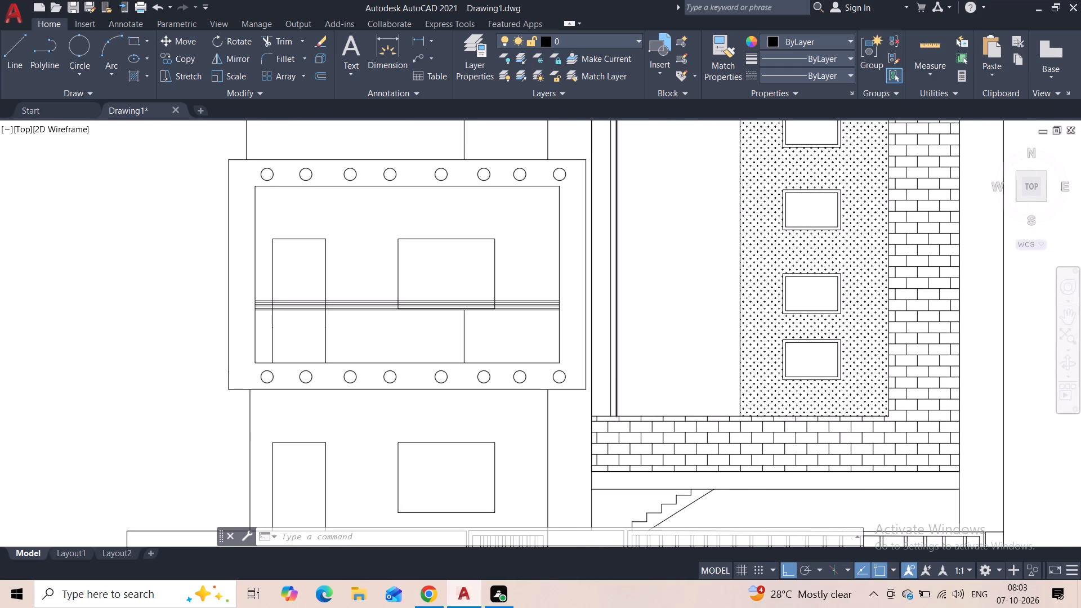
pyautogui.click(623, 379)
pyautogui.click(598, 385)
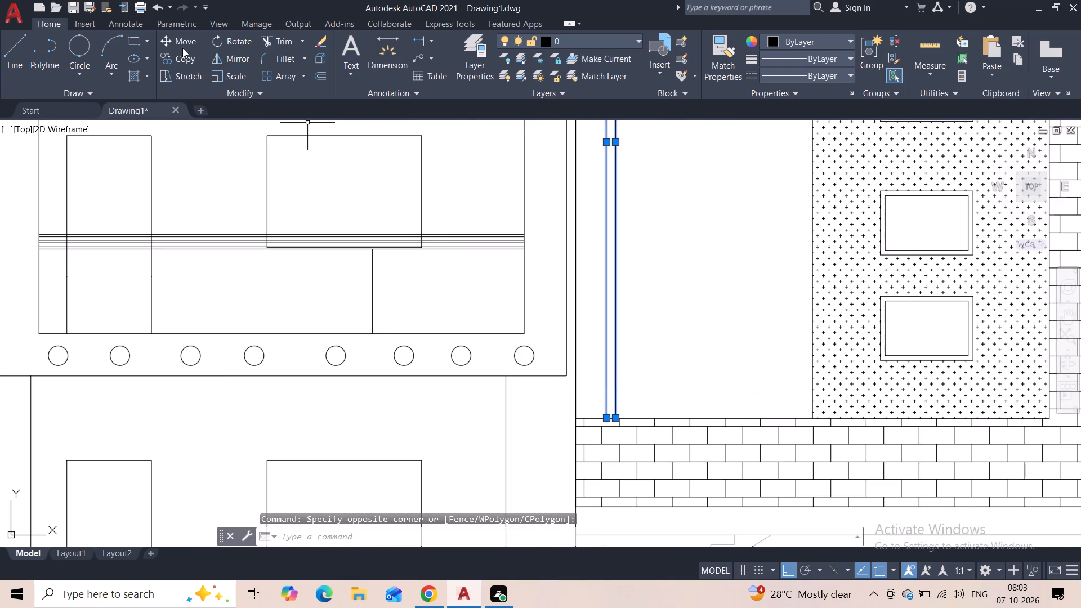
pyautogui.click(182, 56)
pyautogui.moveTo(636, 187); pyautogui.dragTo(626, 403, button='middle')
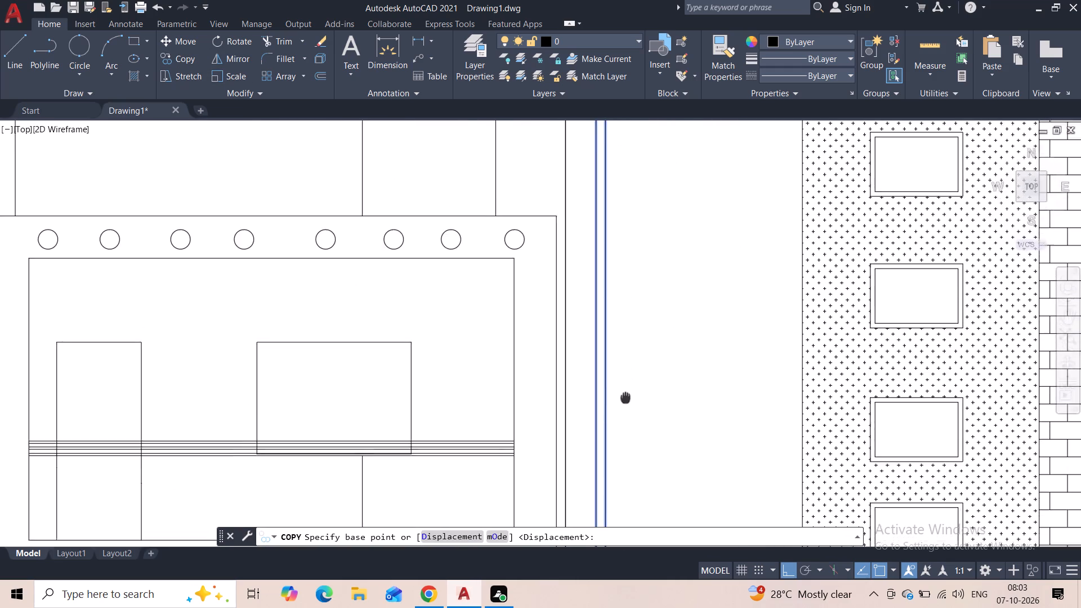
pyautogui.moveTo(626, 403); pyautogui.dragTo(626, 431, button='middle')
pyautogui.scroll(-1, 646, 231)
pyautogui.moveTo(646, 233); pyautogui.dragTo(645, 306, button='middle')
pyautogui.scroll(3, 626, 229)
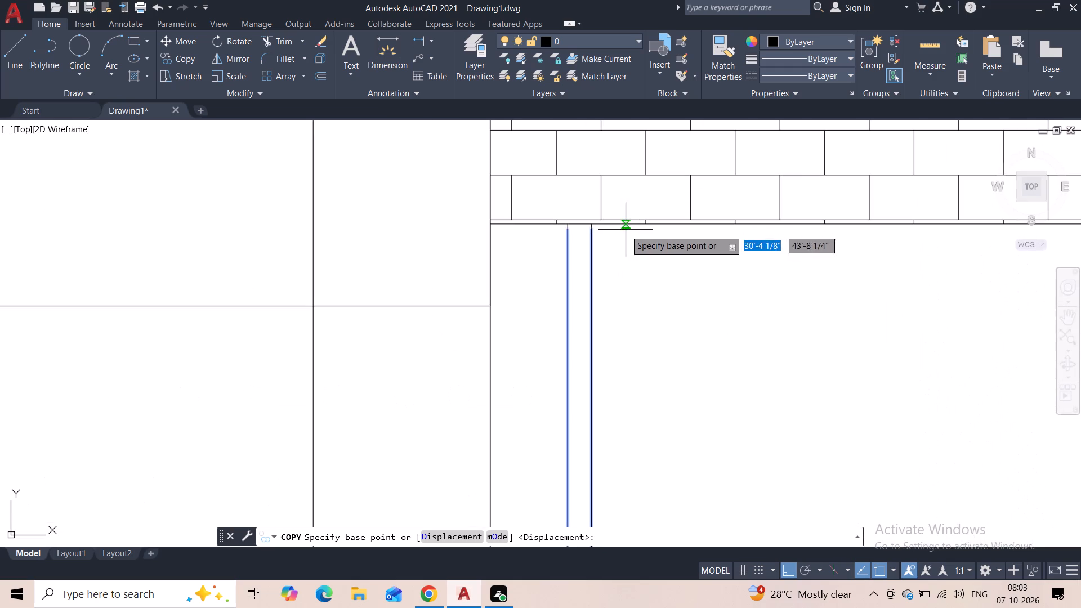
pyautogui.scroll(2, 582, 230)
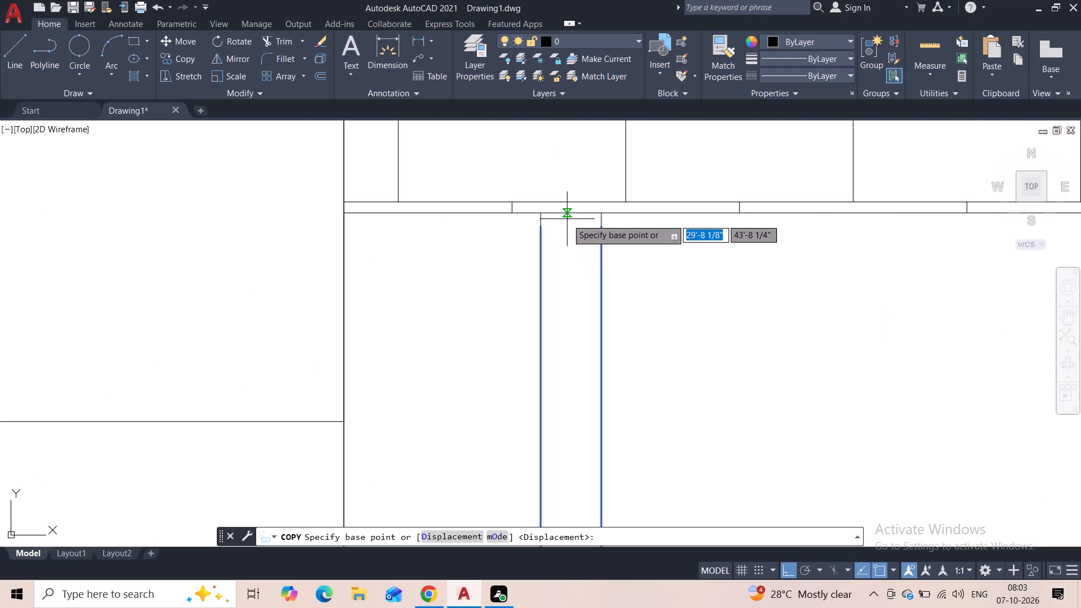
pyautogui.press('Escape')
# Join the two vertical panel lines with their short top extensions into continuous polylines.
pyautogui.click(615, 225)
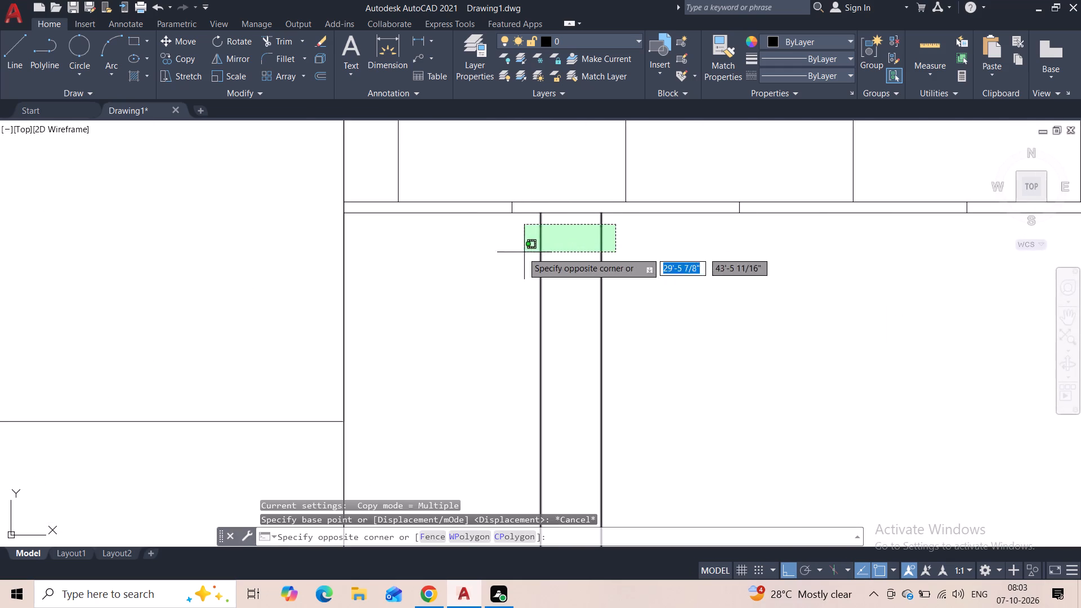
pyautogui.click(515, 254)
pyautogui.press('j')
pyautogui.press('Return')
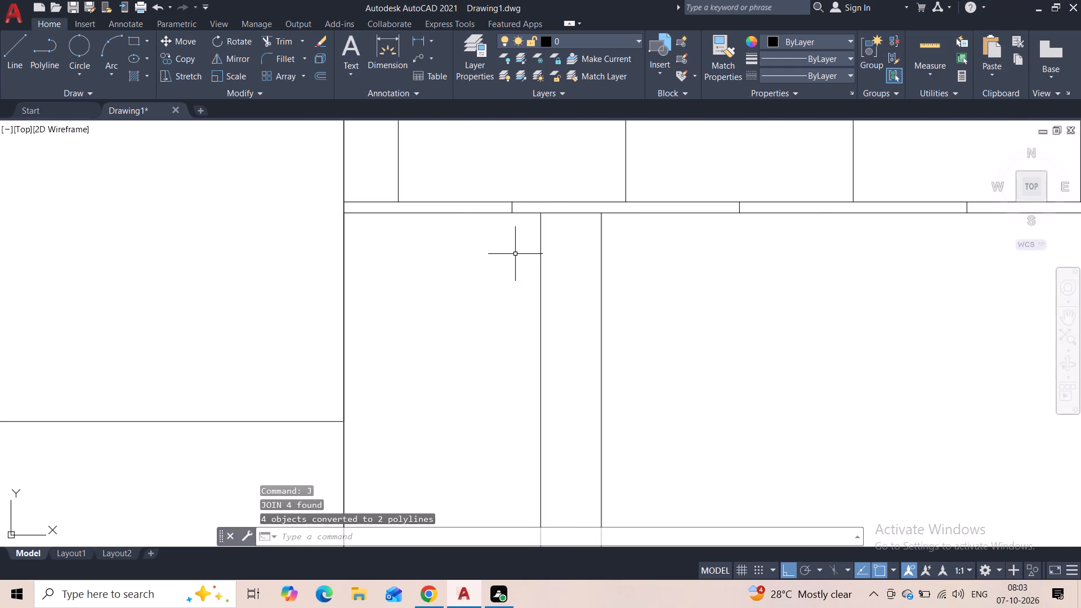
# Copy the joined line pair horizontally toward the windows by about 7 1/4" from the middle of its top.
pyautogui.click(639, 276)
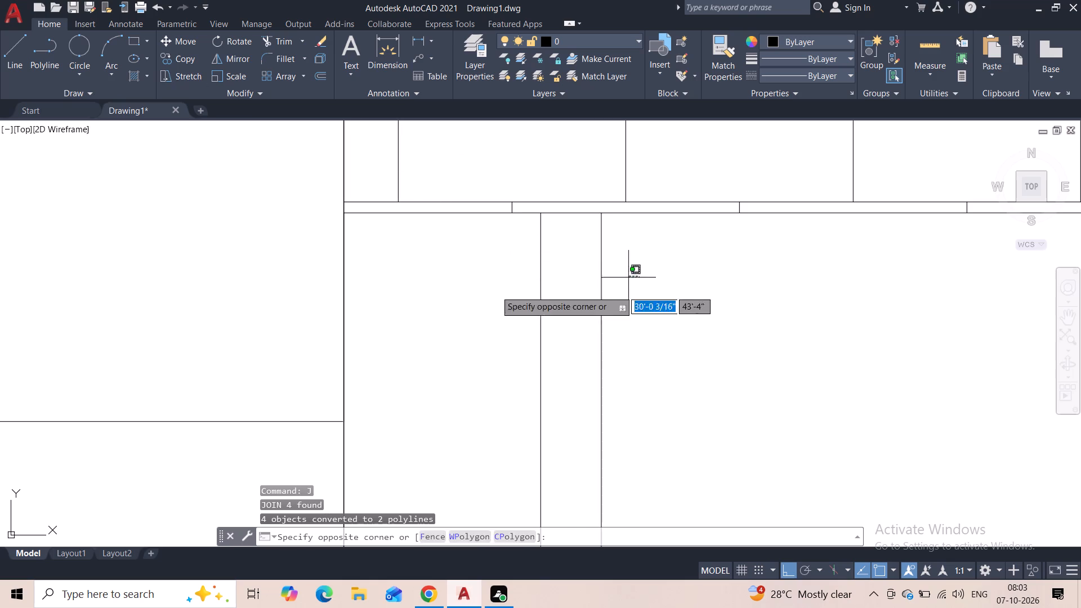
pyautogui.click(493, 294)
pyautogui.click(180, 55)
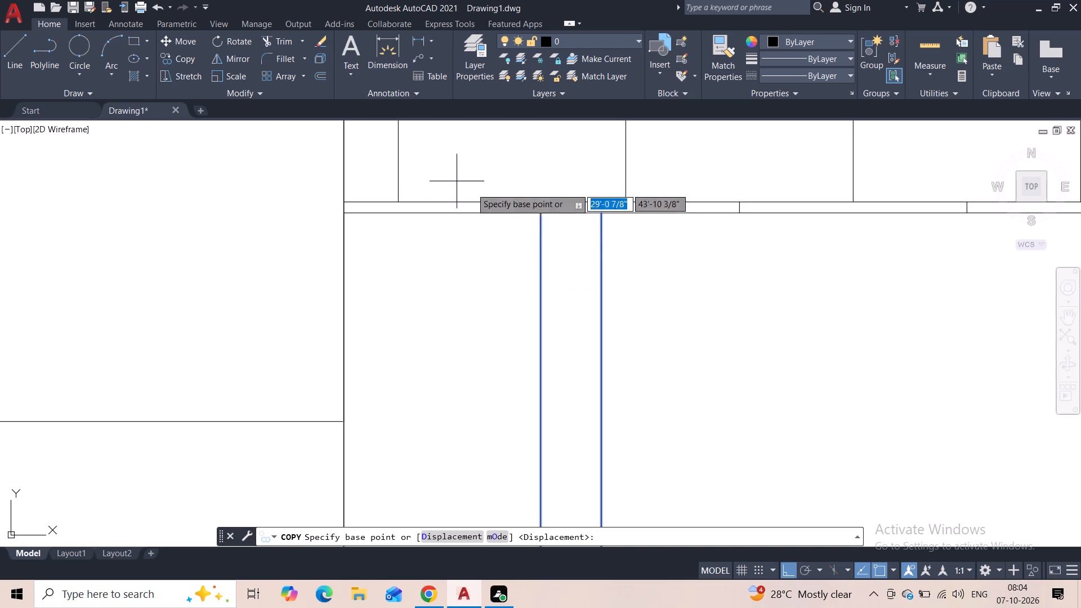
pyautogui.click(570, 213)
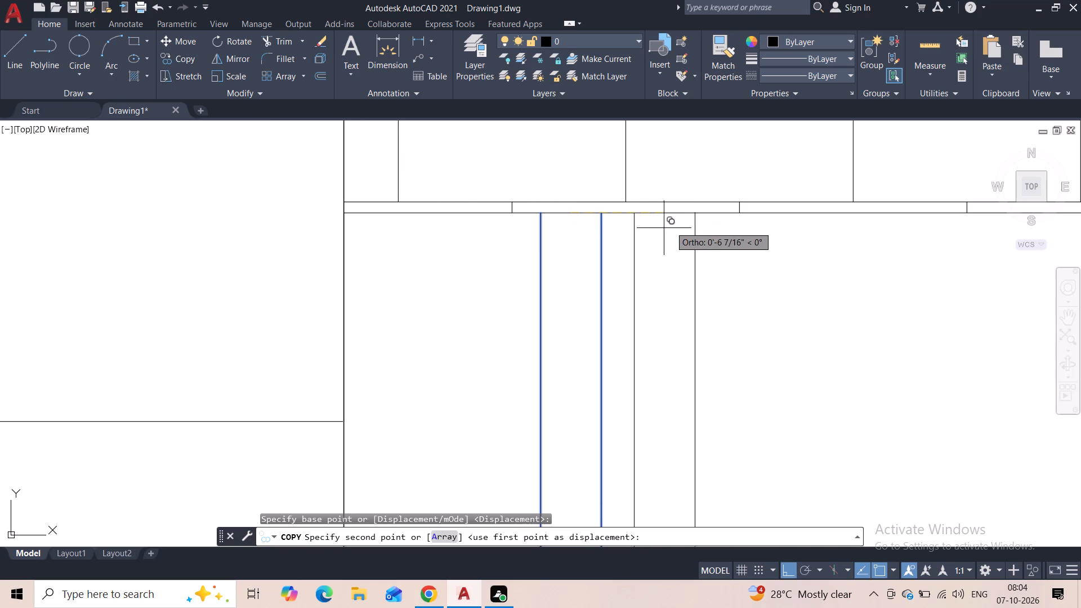
pyautogui.click(681, 225)
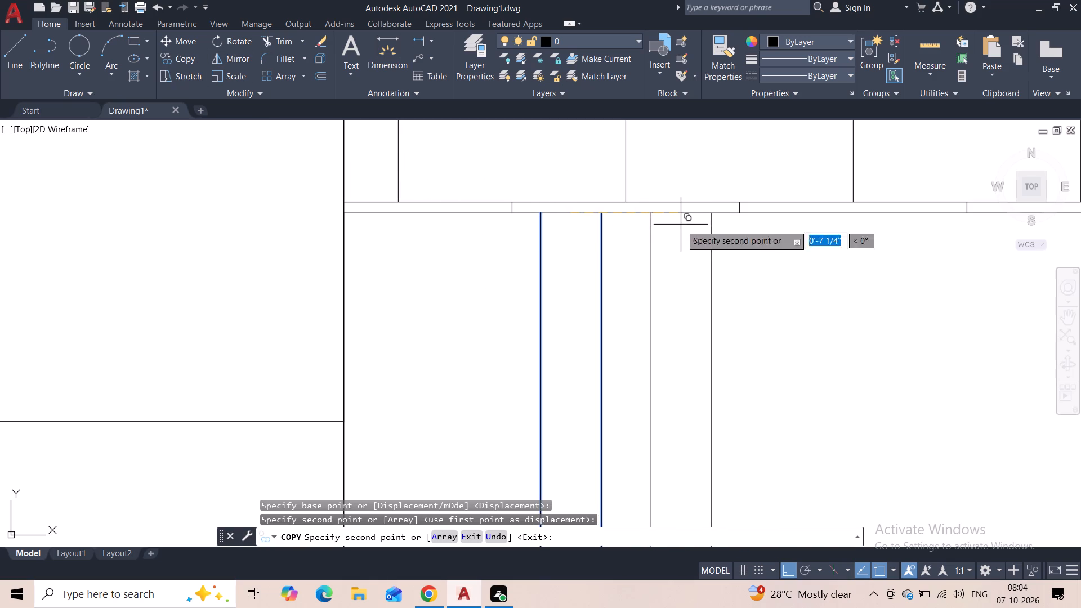
# Place nine more copies of the line pair at roughly even spacing across the panel, up to the cross-hatched window panel.
pyautogui.scroll(-1, 737, 268)
pyautogui.moveTo(790, 294); pyautogui.dragTo(557, 222, button='middle')
pyautogui.scroll(-3, 553, 217)
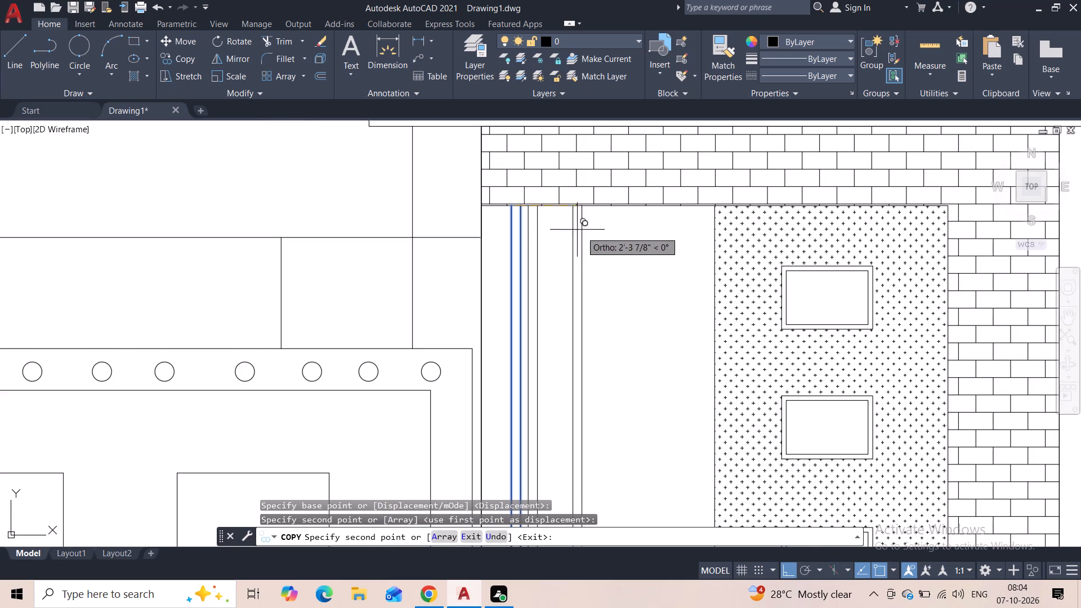
pyautogui.scroll(2, 556, 216)
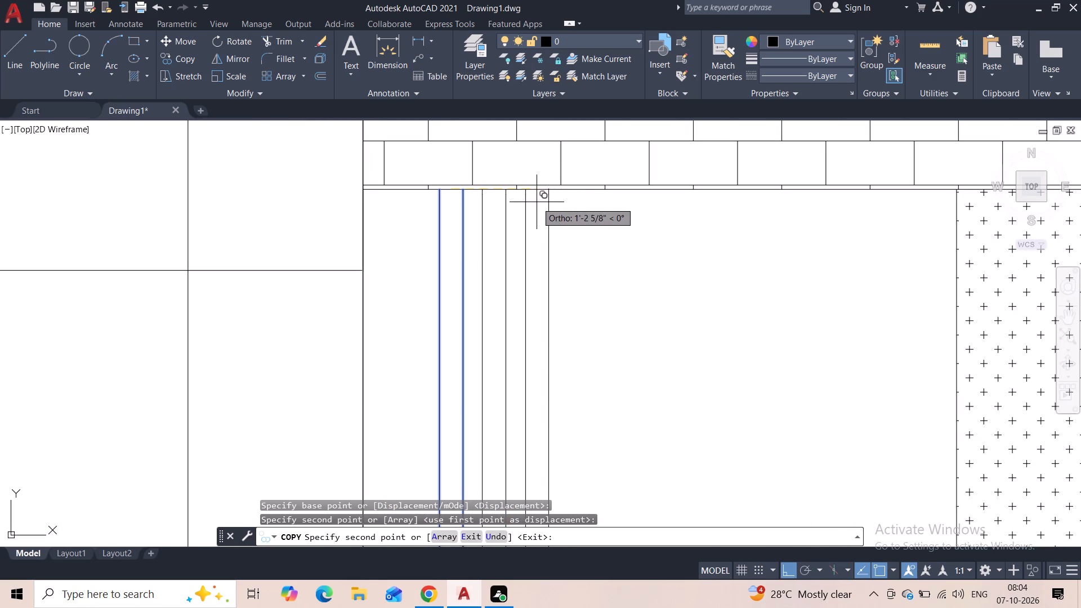
pyautogui.click(537, 202)
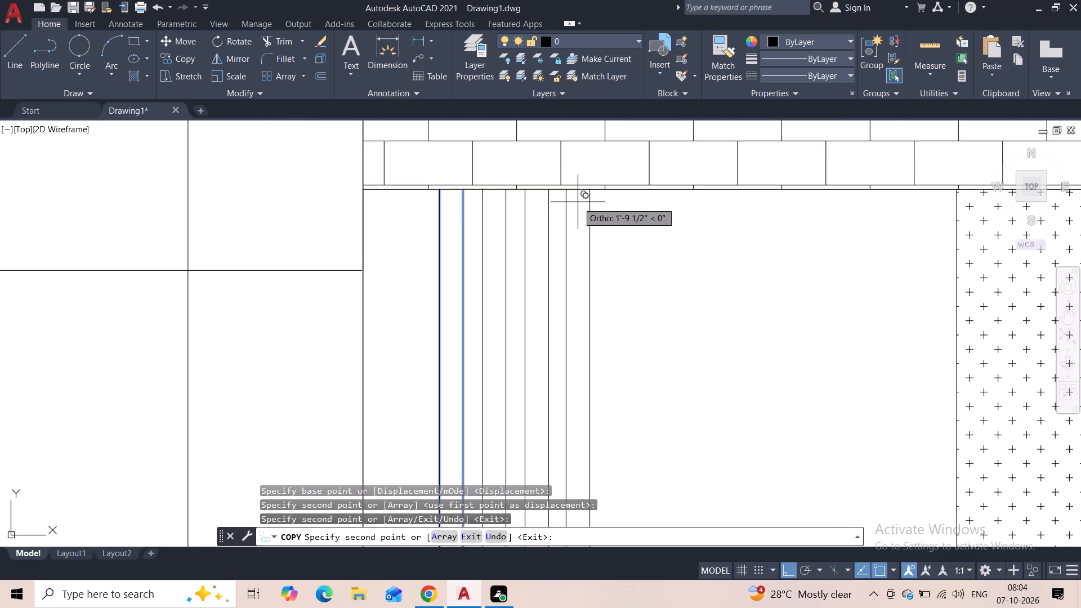
pyautogui.click(579, 202)
pyautogui.click(633, 204)
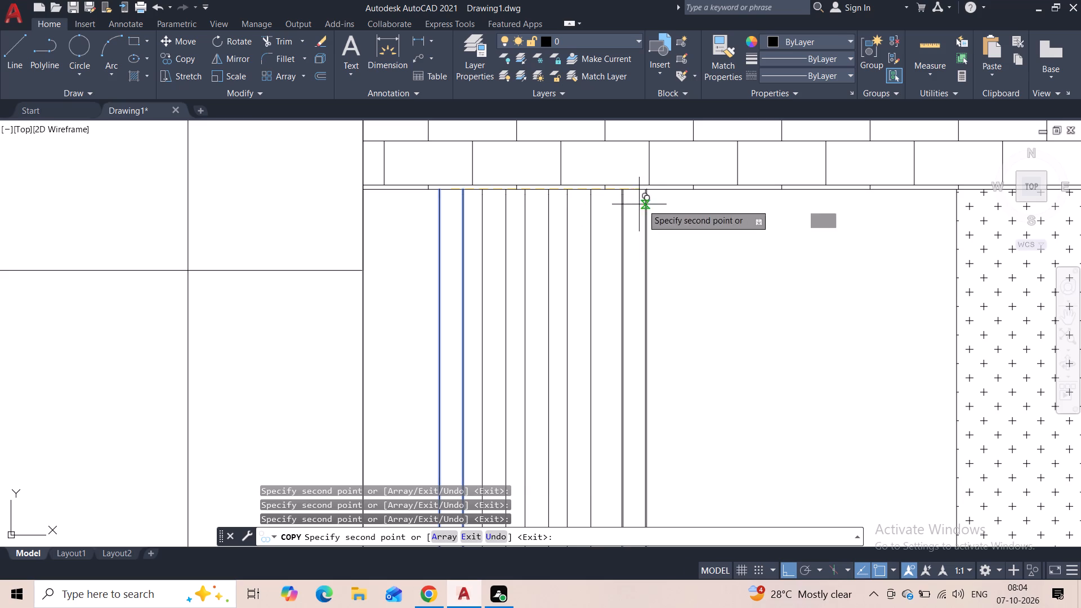
pyautogui.click(674, 205)
pyautogui.click(722, 209)
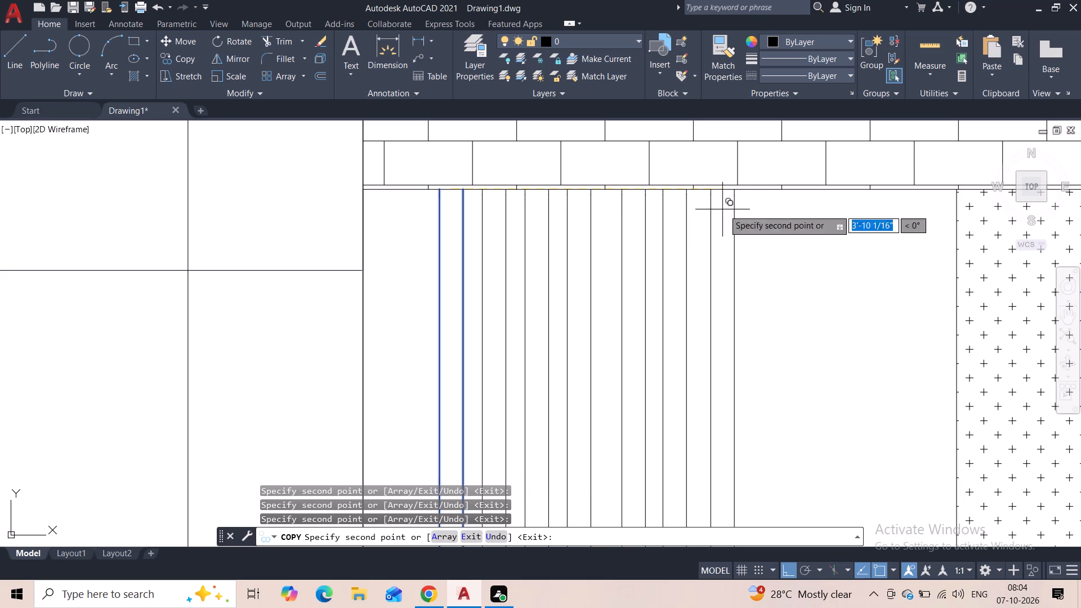
pyautogui.click(766, 214)
pyautogui.click(808, 217)
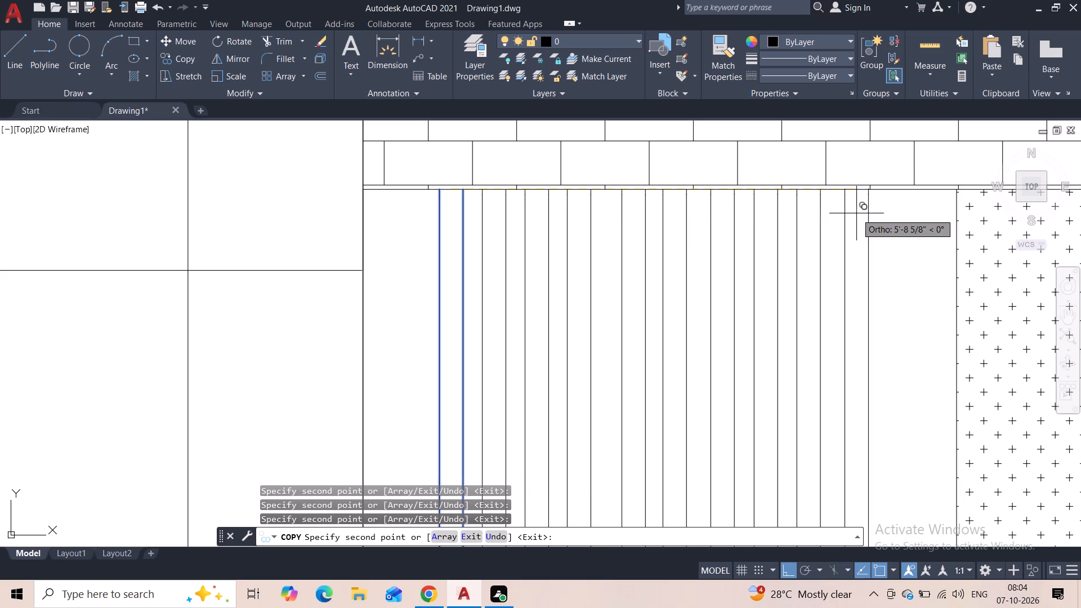
pyautogui.click(858, 213)
pyautogui.click(915, 218)
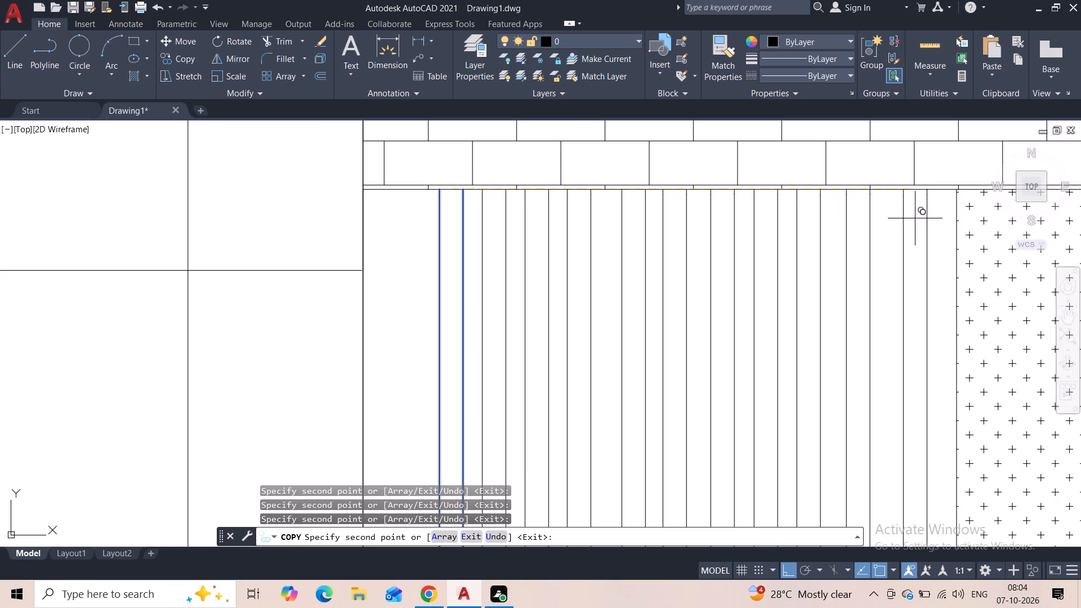
pyautogui.scroll(-4, 901, 247)
pyautogui.press('Escape')
# Delete the last copied pair of vertical lines next to the cross-hatched window panel.
pyautogui.moveTo(698, 200); pyautogui.dragTo(689, 200, button='middle')
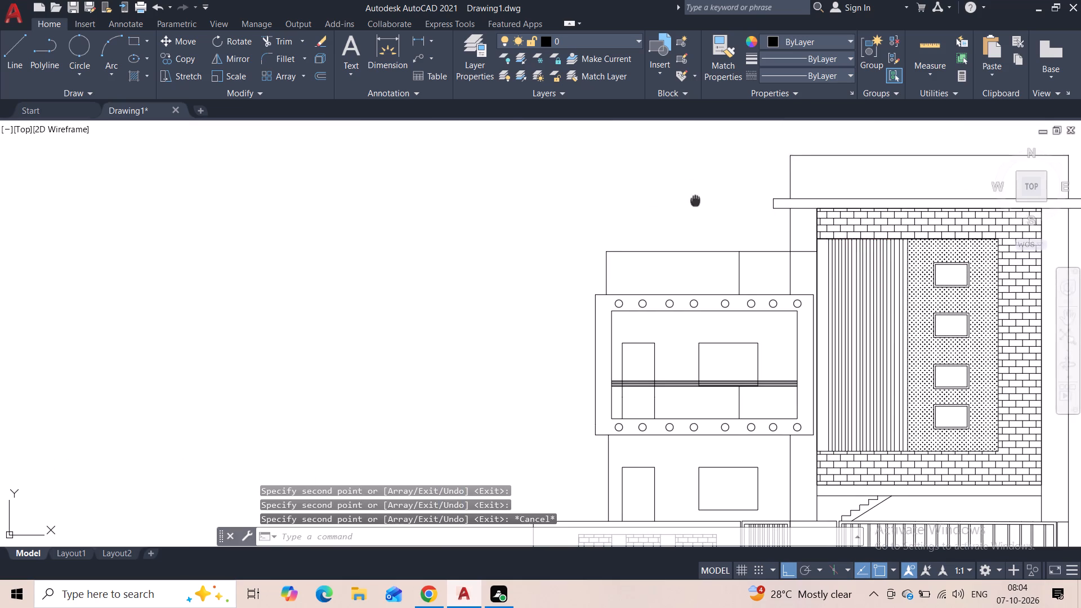
pyautogui.moveTo(689, 200); pyautogui.dragTo(533, 159, button='middle')
pyautogui.scroll(1, 714, 258)
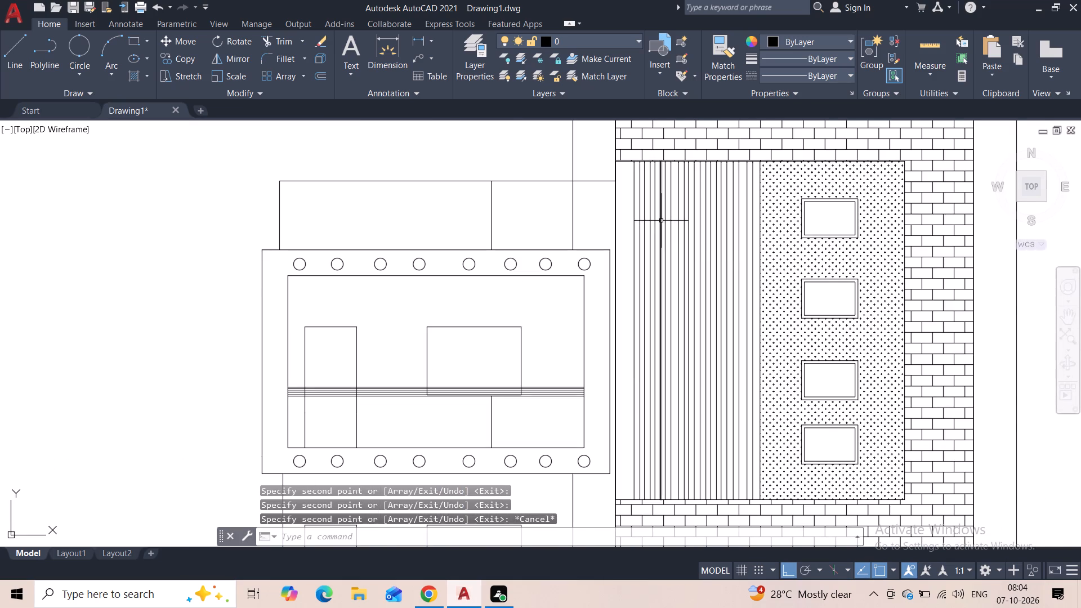
pyautogui.scroll(1, 665, 218)
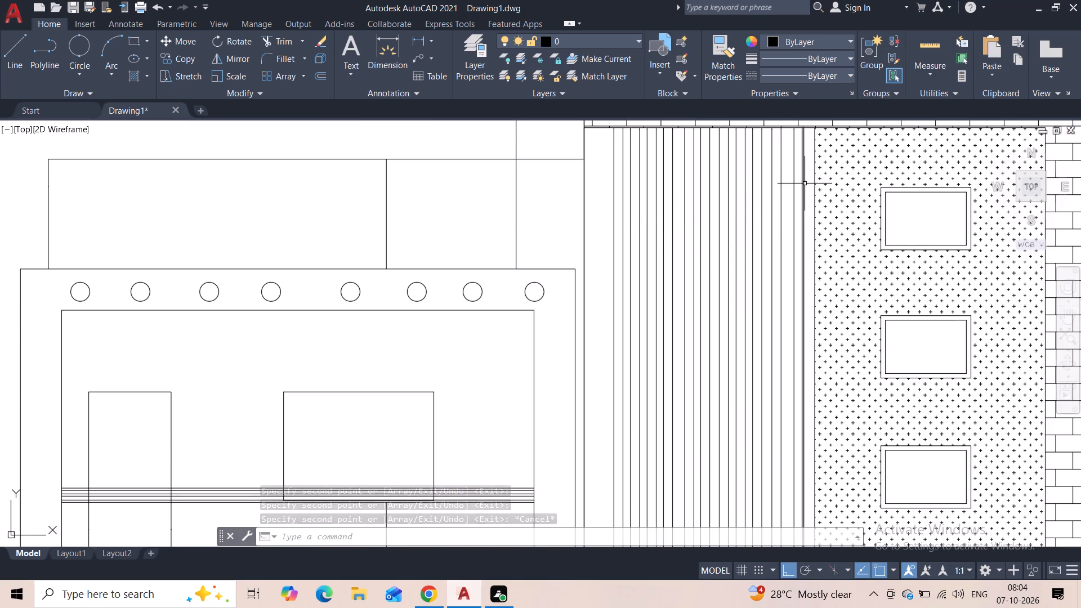
pyautogui.click(806, 176)
pyautogui.click(794, 192)
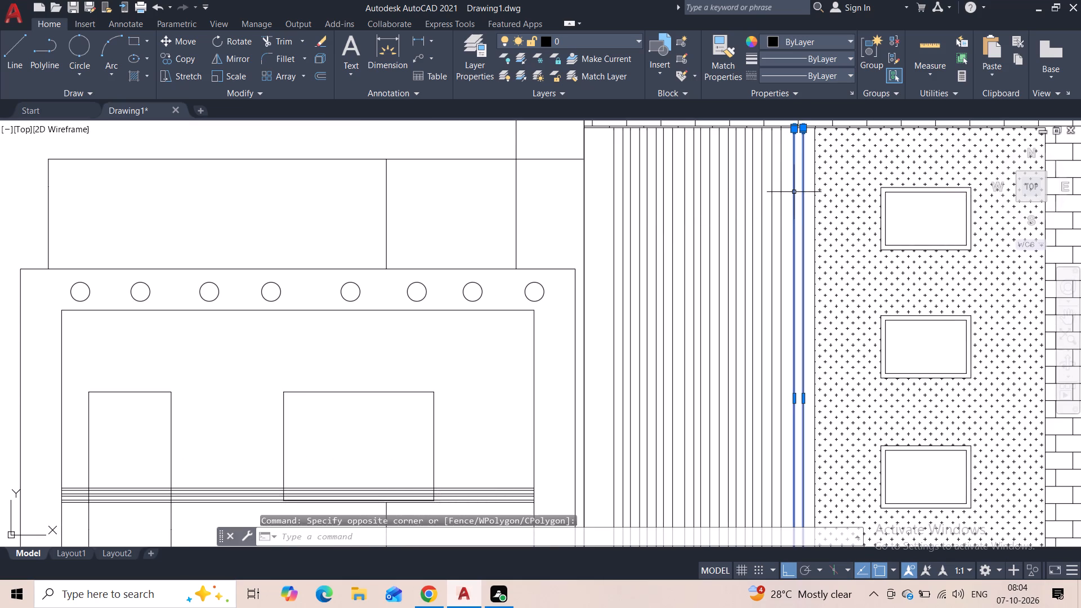
pyautogui.press('Delete')
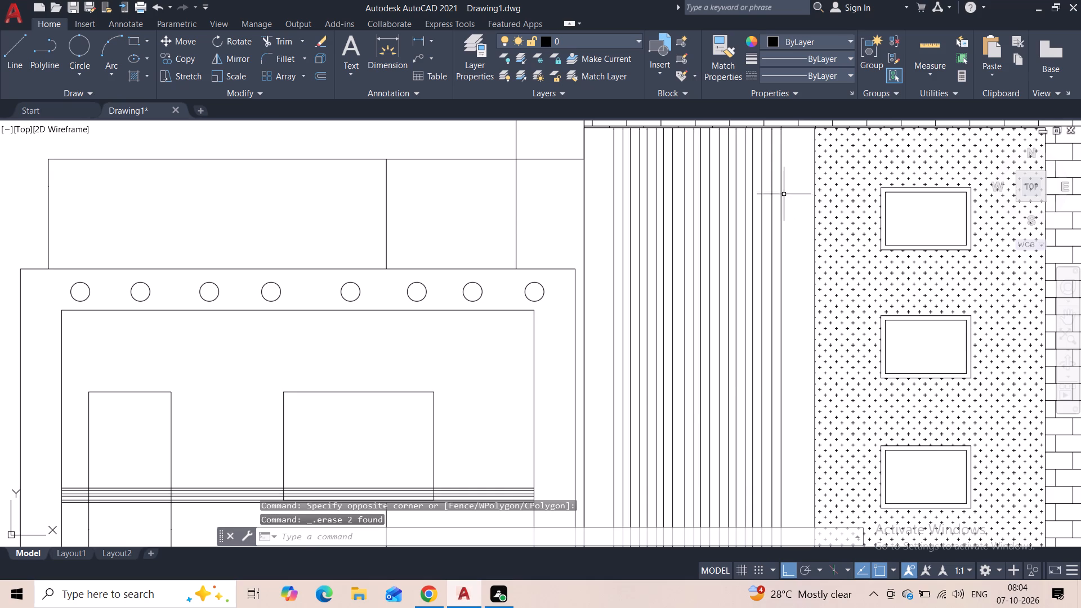
# Draw a horizontal line about 1'-4" long across the upper part of the boundary wall's first gap between brick panels.
pyautogui.scroll(-2, 783, 195)
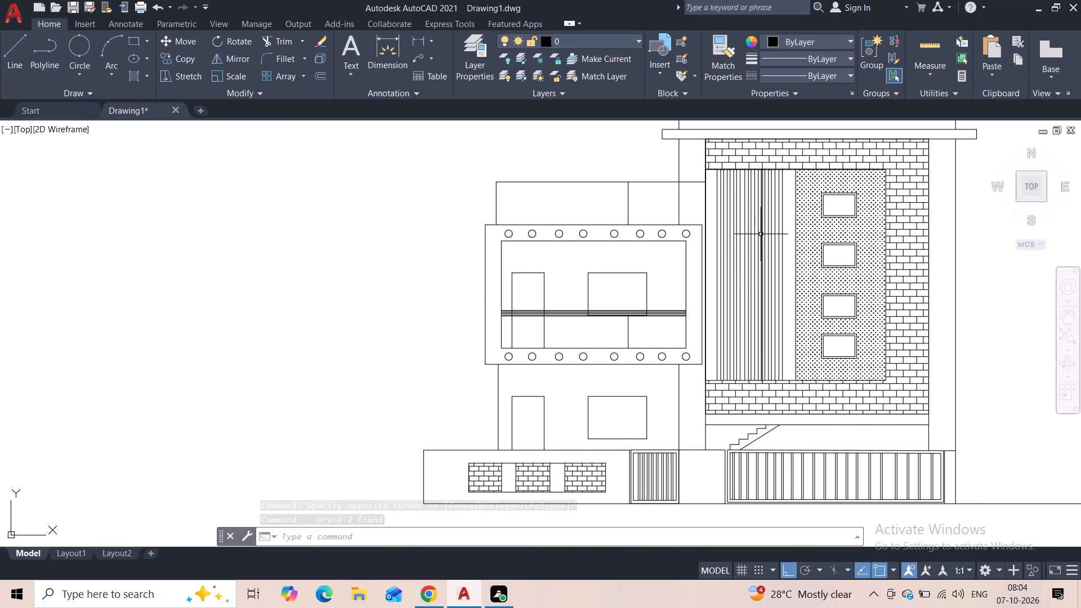
pyautogui.scroll(3, 760, 234)
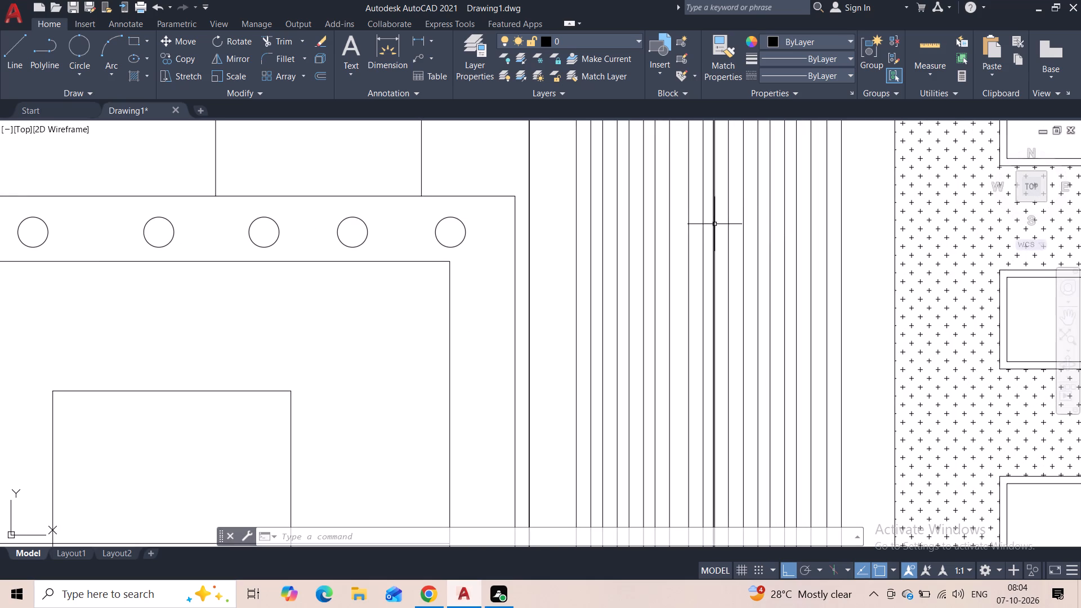
pyautogui.scroll(-3, 780, 223)
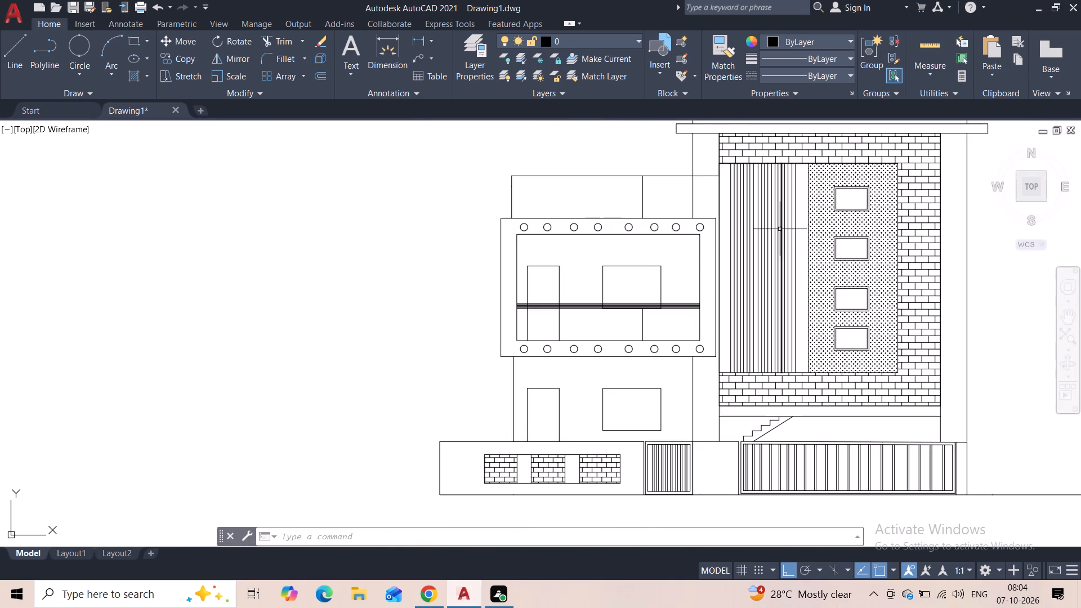
pyautogui.scroll(-1, 881, 275)
pyautogui.moveTo(978, 262); pyautogui.dragTo(873, 234, button='middle')
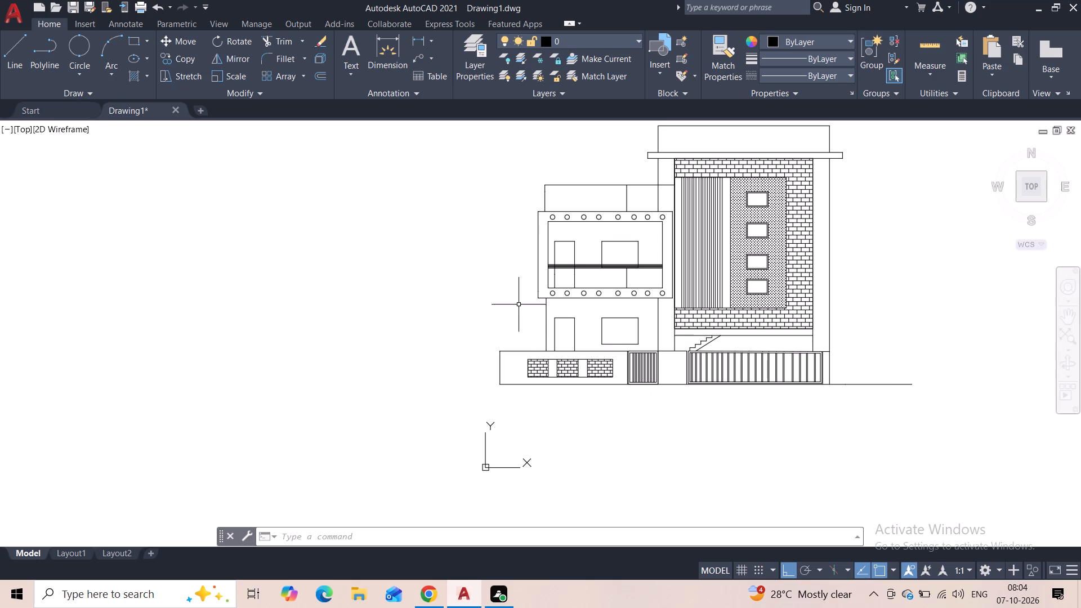
pyautogui.scroll(5, 557, 369)
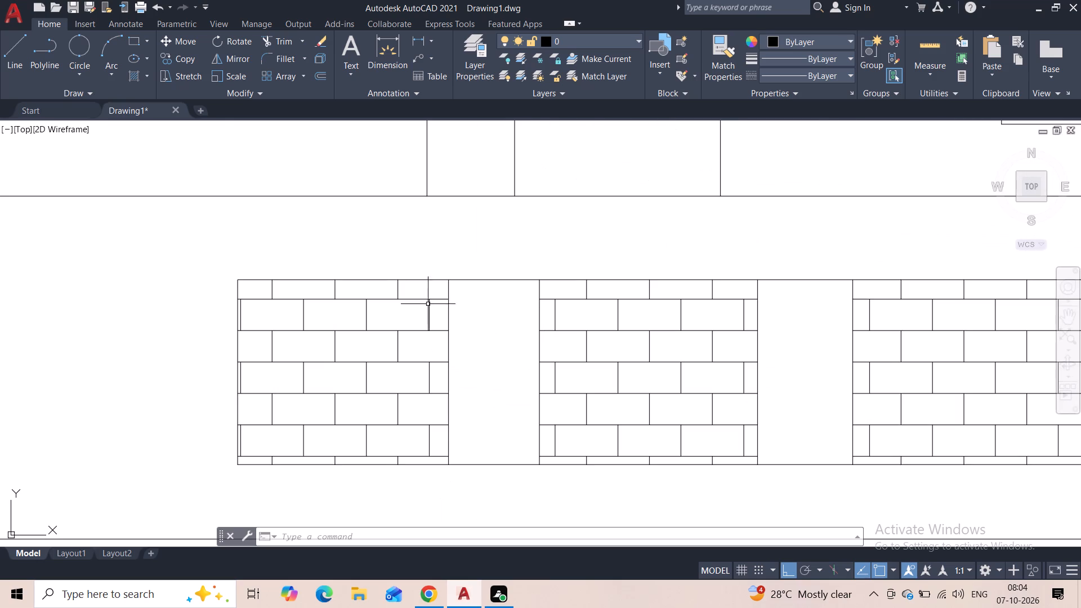
pyautogui.click(24, 61)
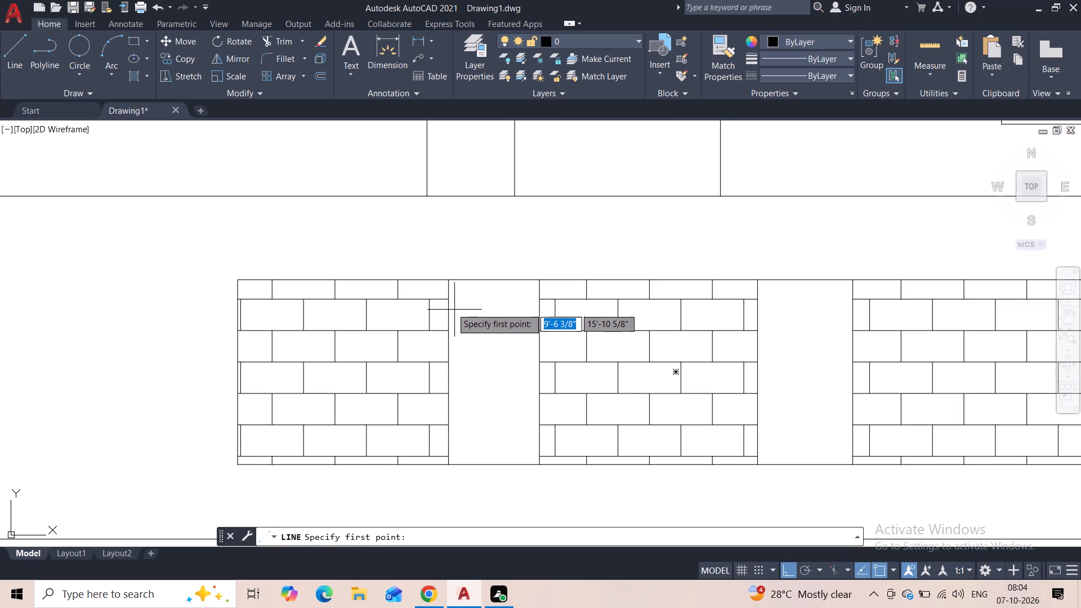
pyautogui.click(450, 302)
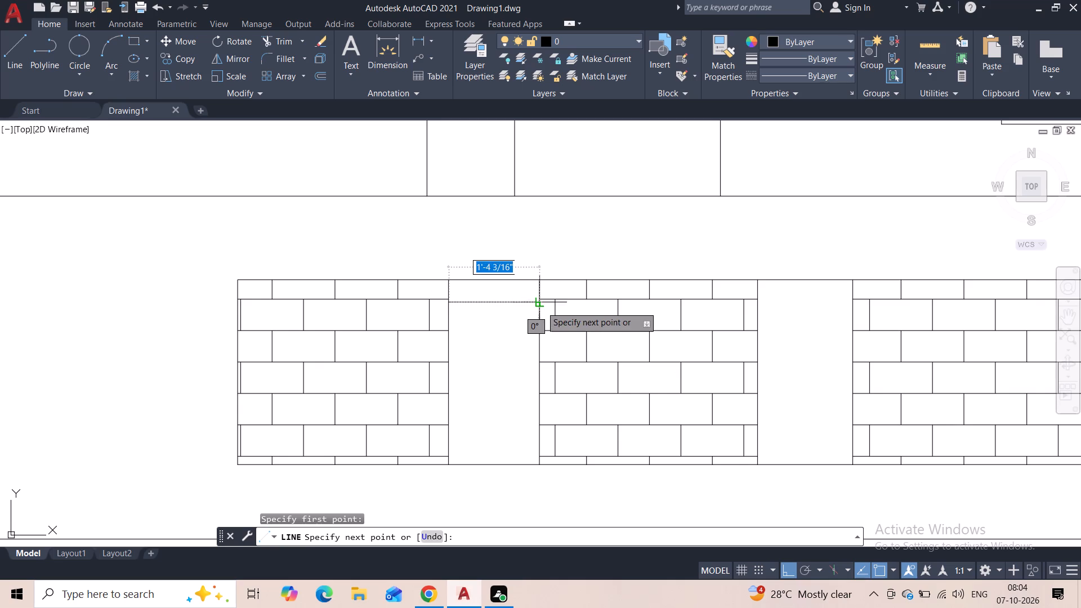
pyautogui.click(541, 306)
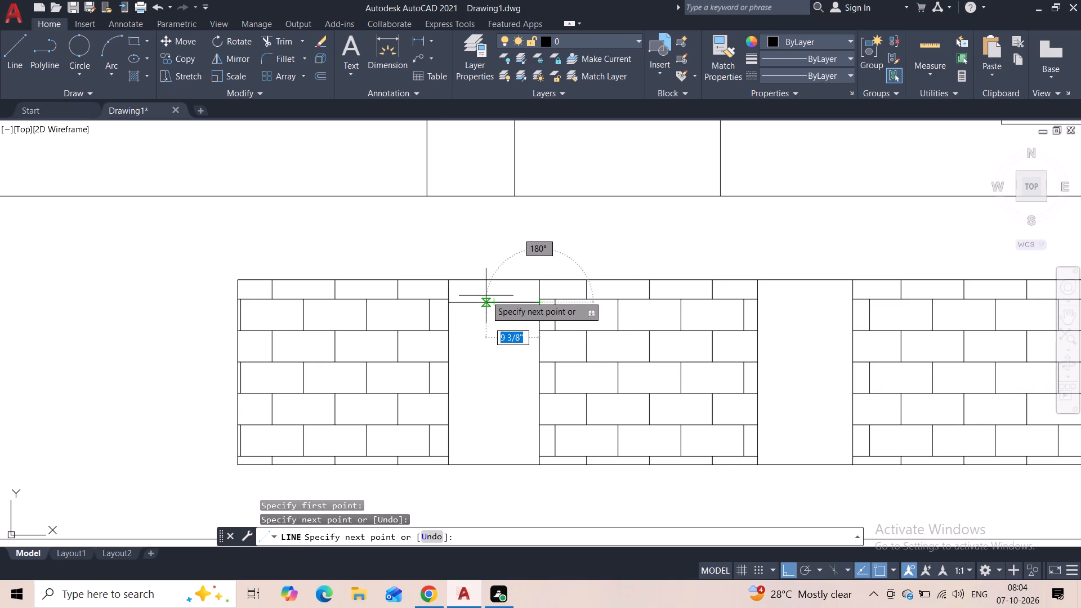
pyautogui.press('Escape')
# Offset the gap's horizontal line 3" downward.
pyautogui.click(486, 296)
pyautogui.click(475, 314)
pyautogui.click(319, 81)
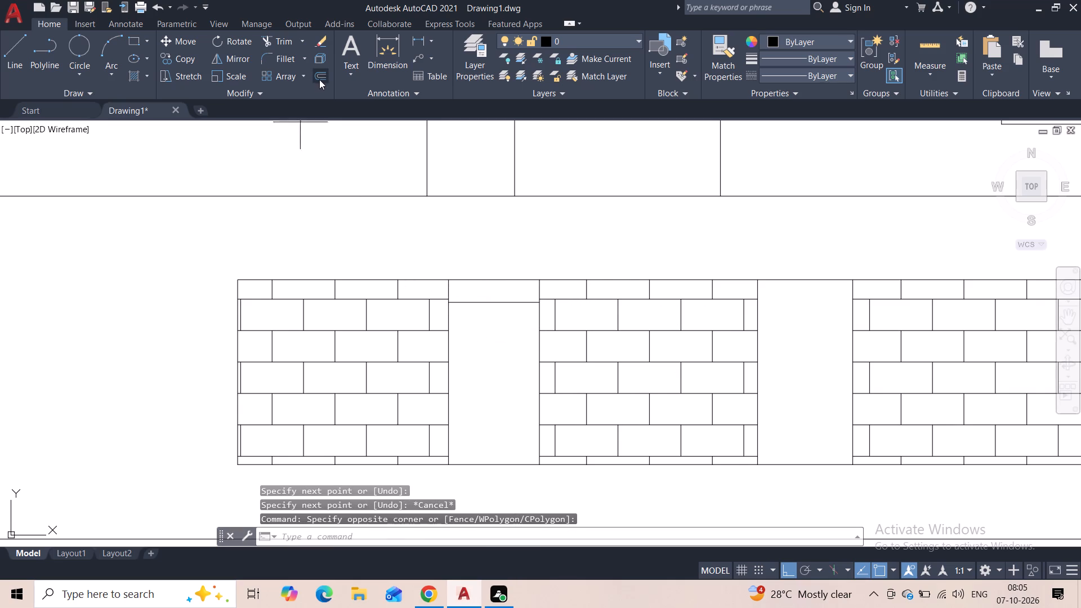
pyautogui.write('3"')
pyautogui.press('Return')
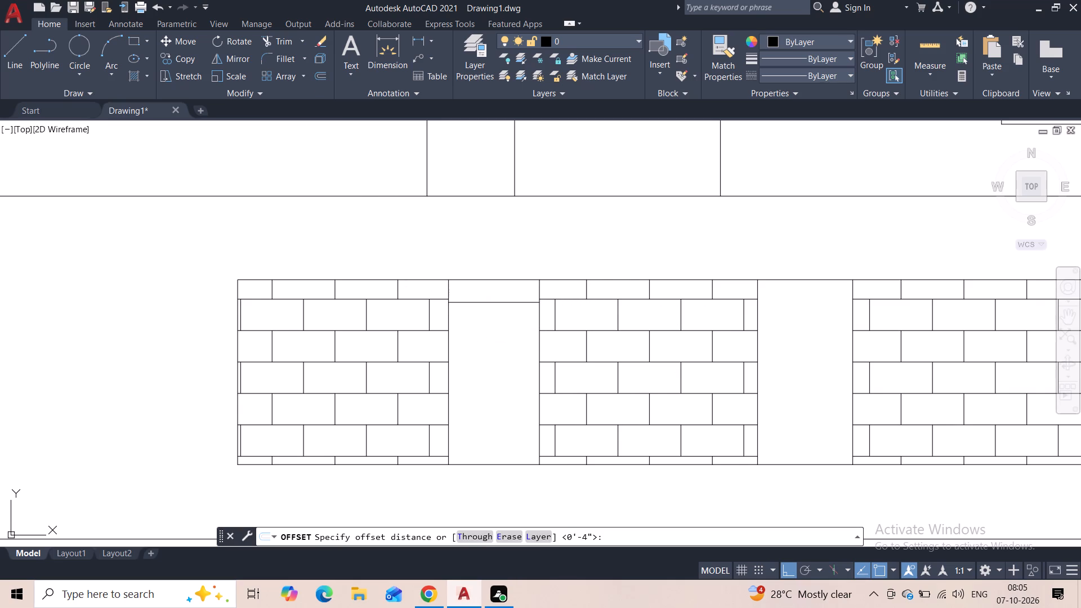
pyautogui.click(497, 390)
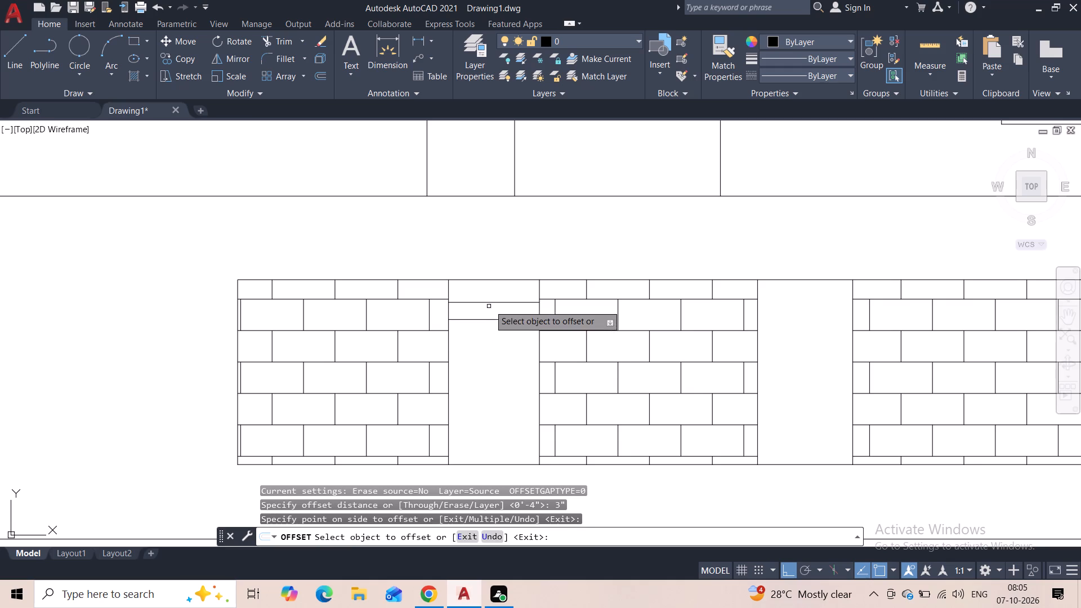
pyautogui.press('Escape')
# Copy the horizontal line pair down the first gap three times at roughly 7" spacing, the lowest copy about 1'-9" below the original.
pyautogui.click(493, 297)
pyautogui.click(492, 350)
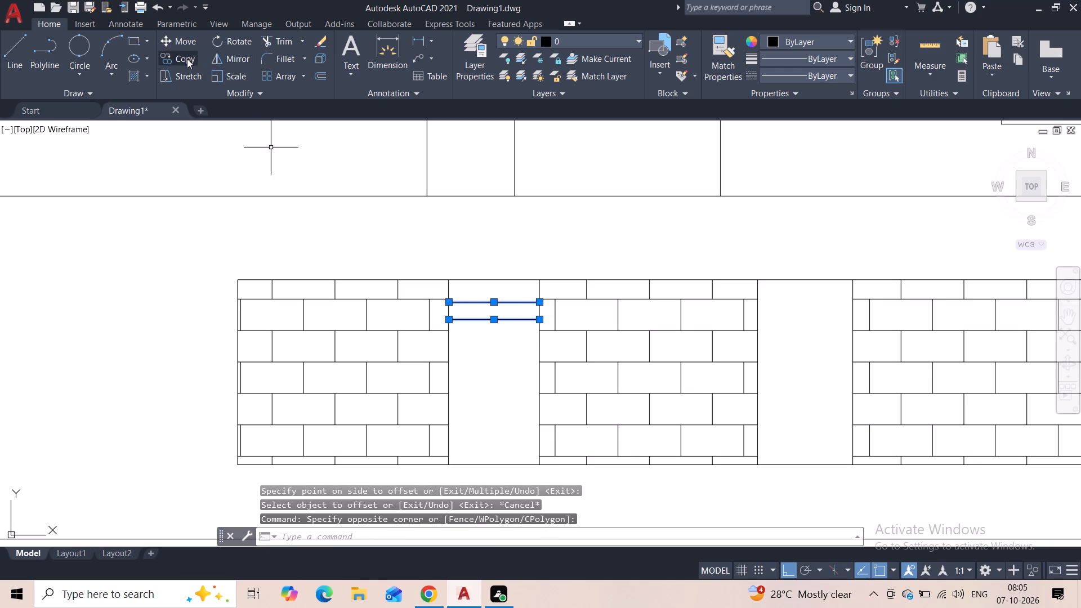
pyautogui.click(187, 59)
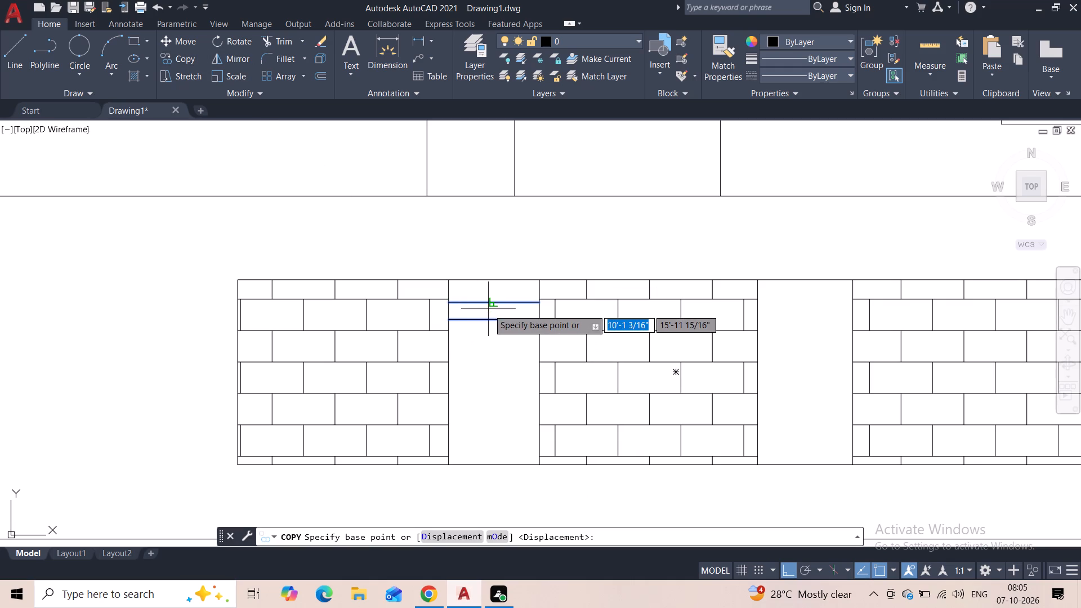
pyautogui.click(491, 302)
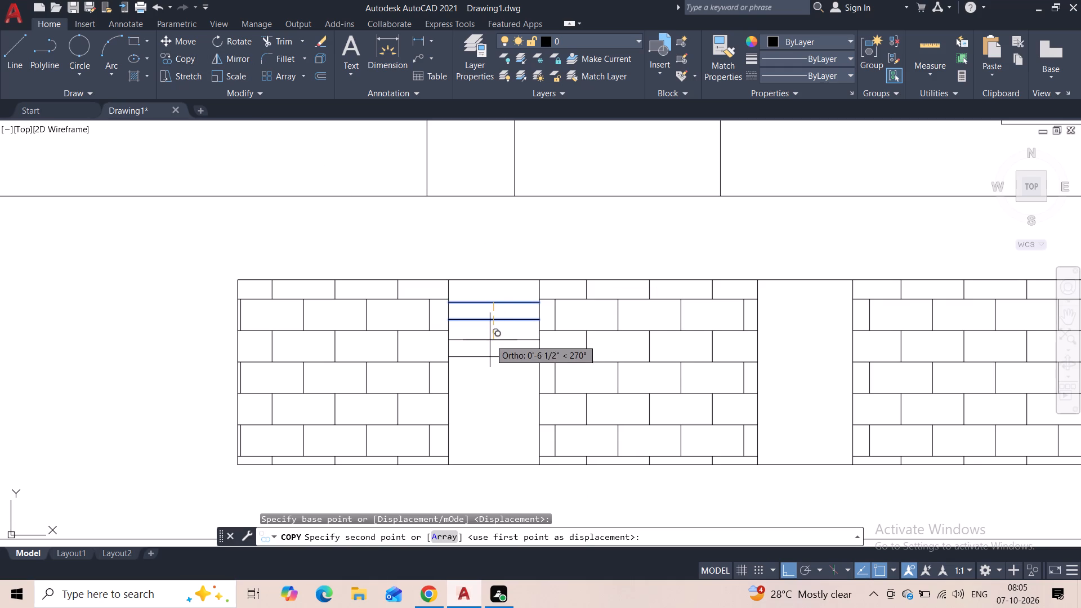
pyautogui.click(490, 342)
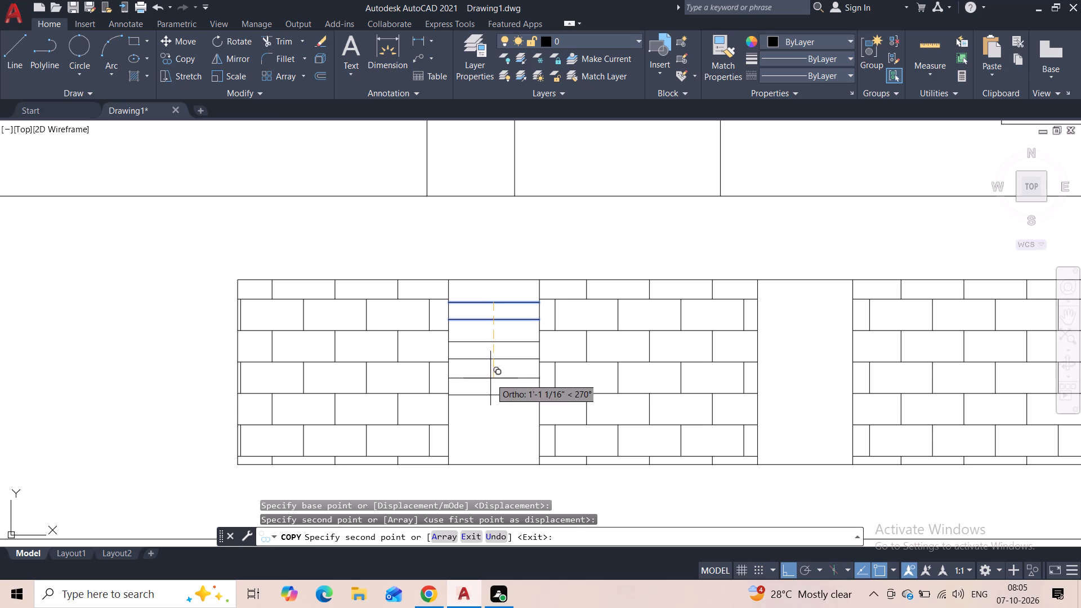
pyautogui.click(489, 382)
pyautogui.click(490, 424)
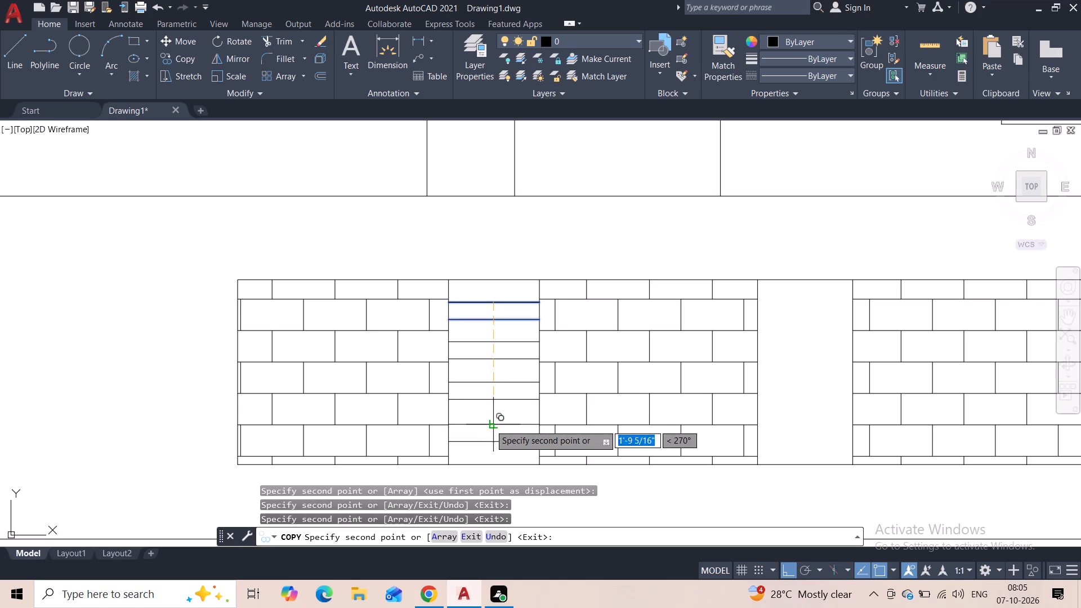
pyautogui.press('Escape')
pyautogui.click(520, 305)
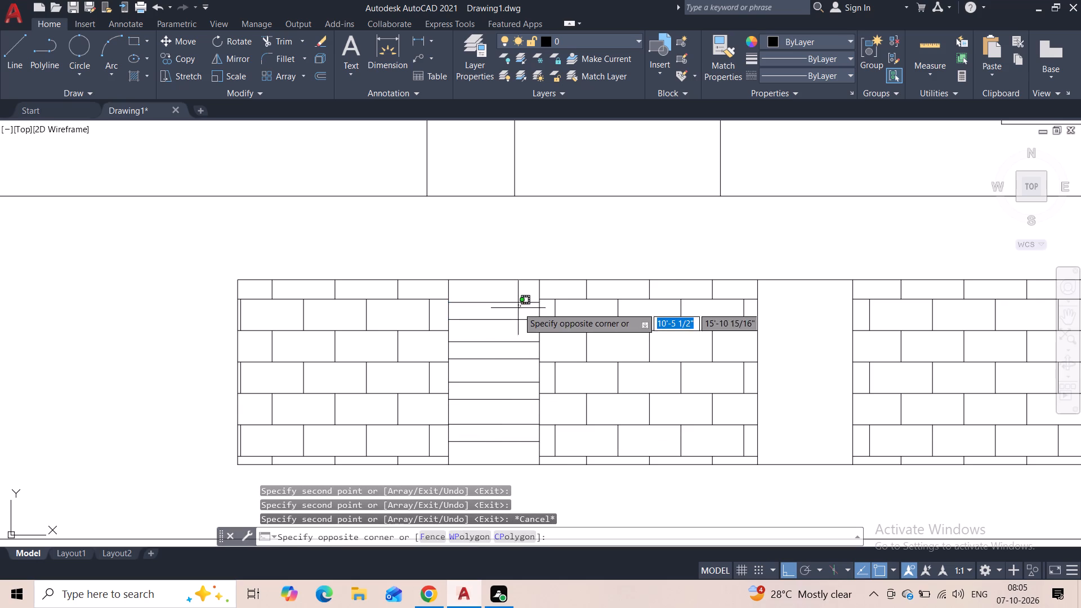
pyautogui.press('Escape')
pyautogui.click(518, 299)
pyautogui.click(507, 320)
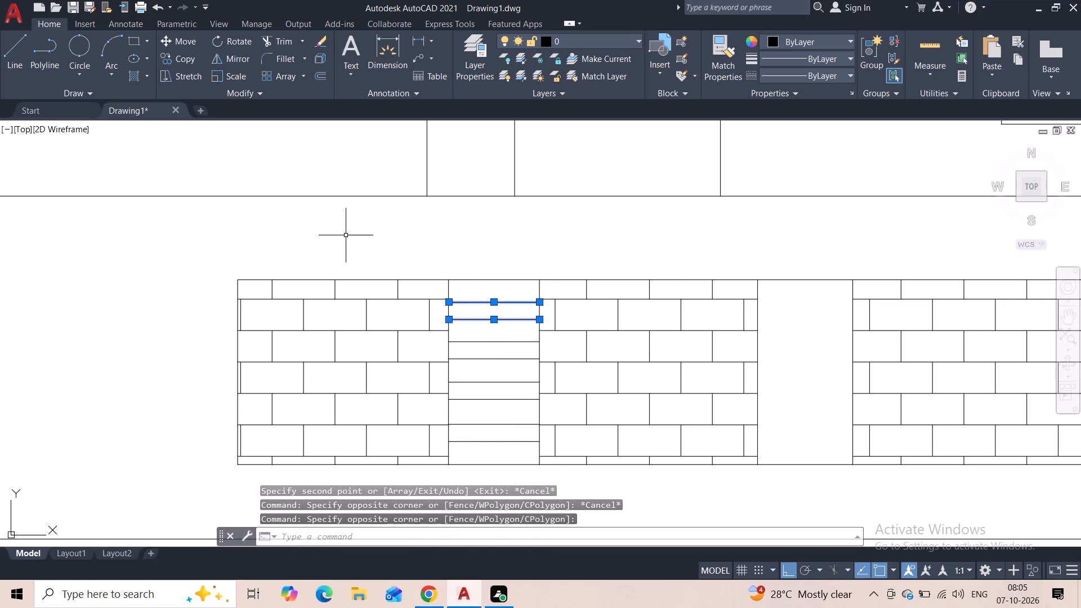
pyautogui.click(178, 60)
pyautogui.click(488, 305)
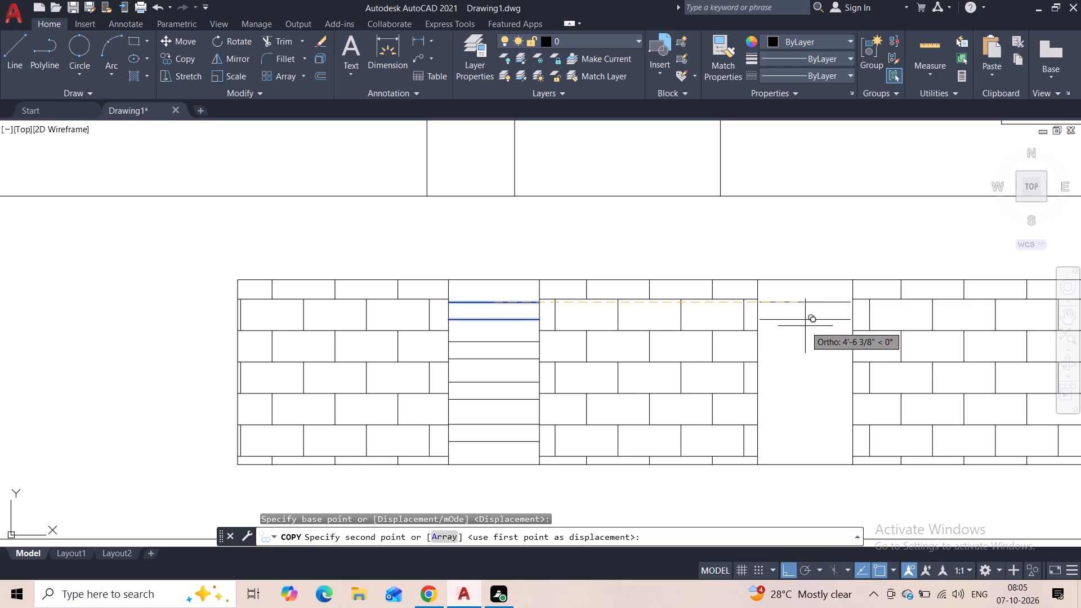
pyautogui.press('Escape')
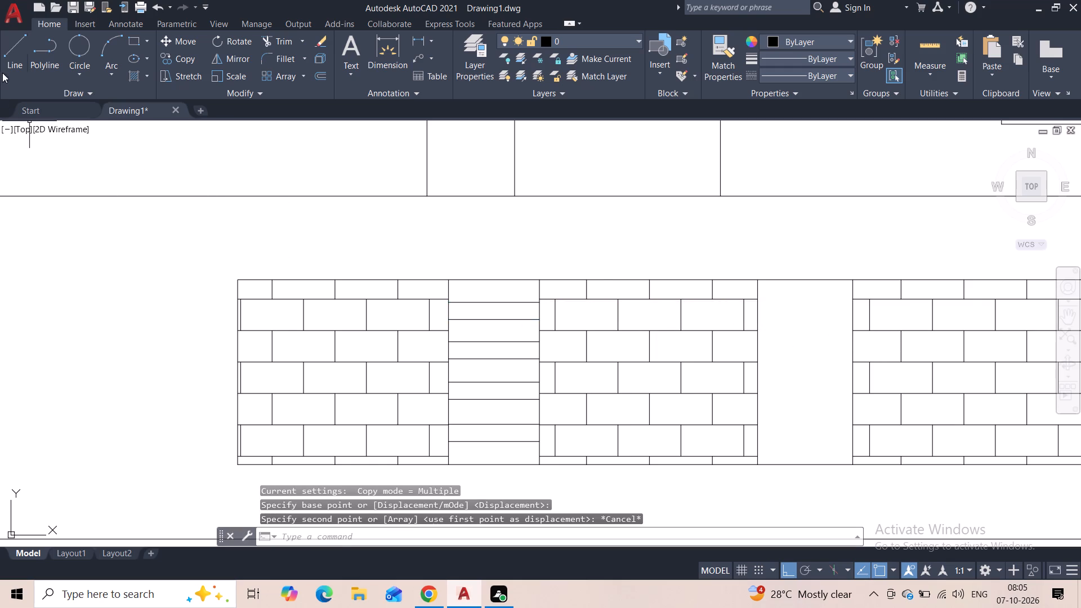
# Draw two horizontal lines about 1'-5" long across the second gap between brick panels, level with the first gap's top pair.
pyautogui.click(3, 68)
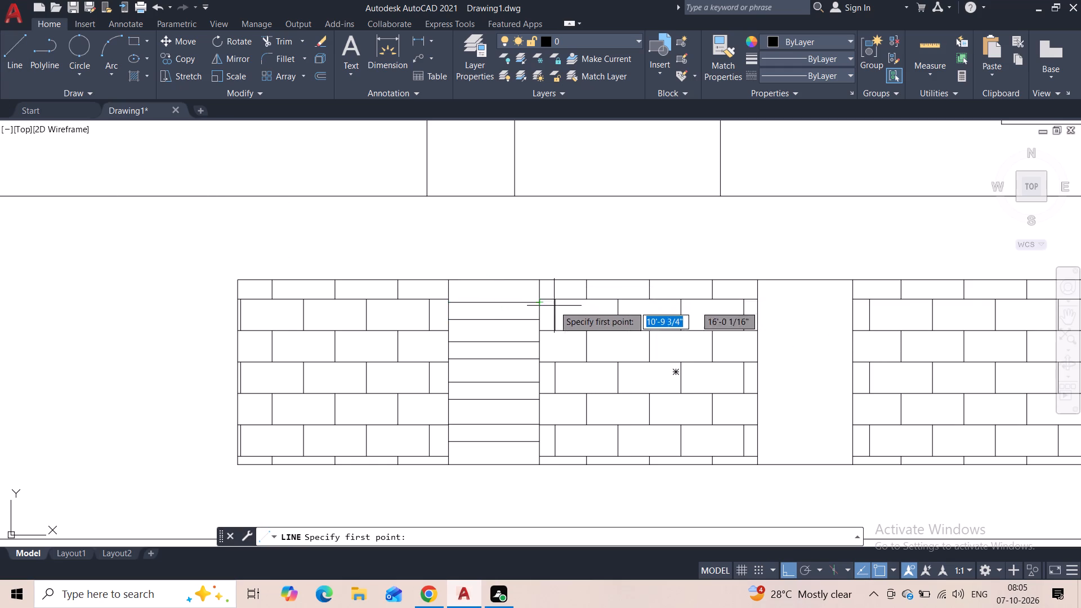
pyautogui.click(758, 309)
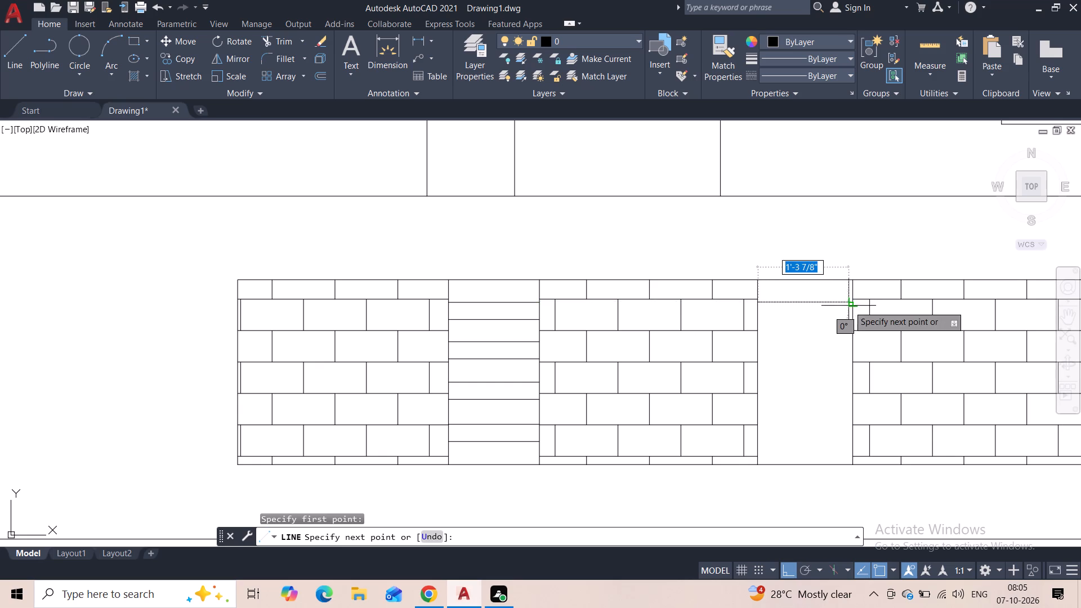
pyautogui.click(850, 306)
pyautogui.press('Escape')
pyautogui.press('space')
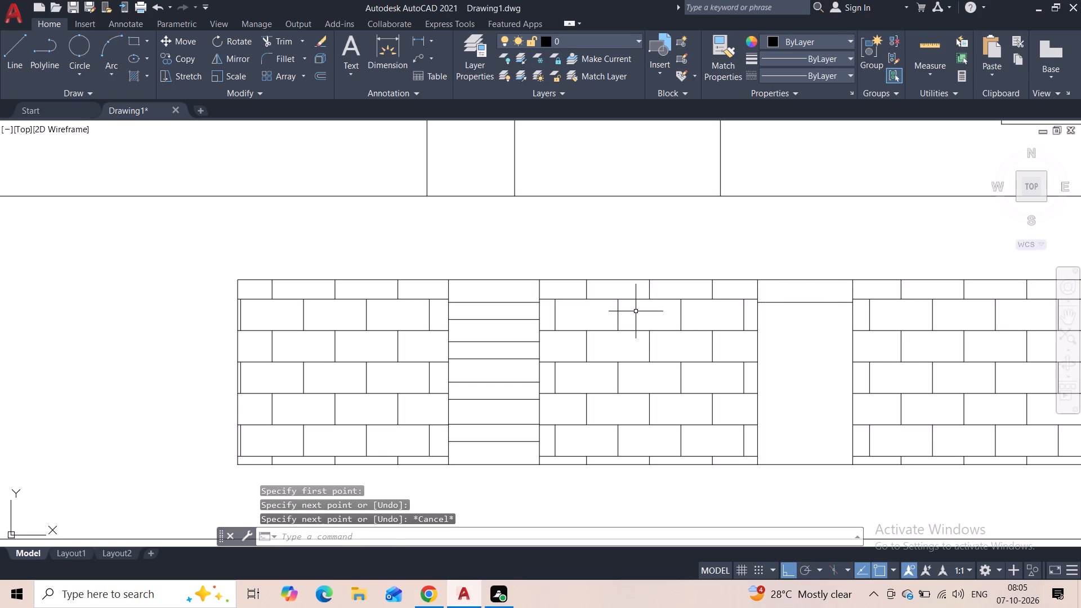
pyautogui.click(753, 324)
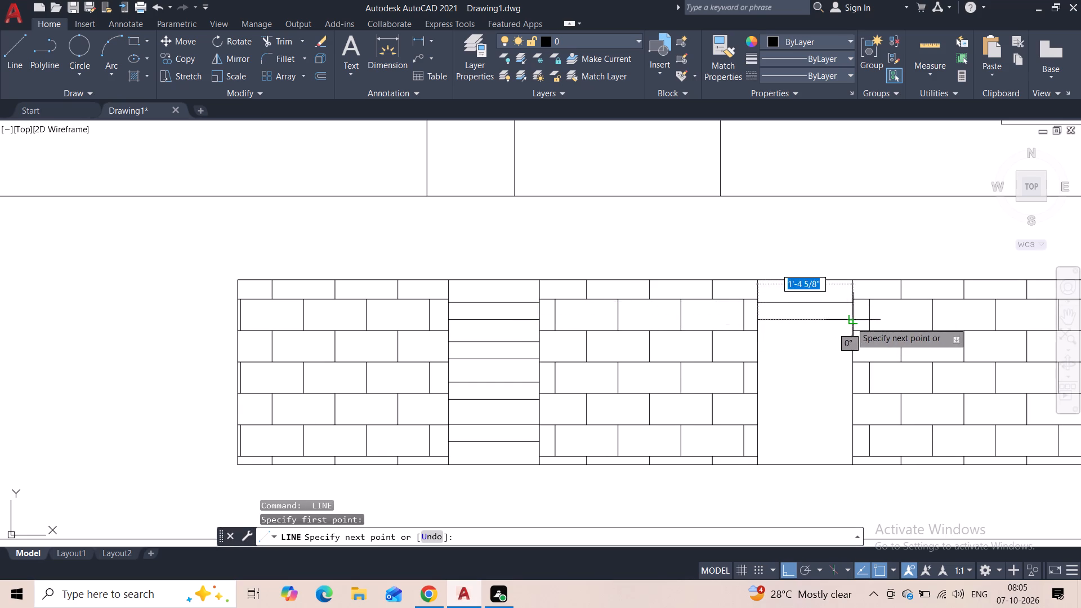
pyautogui.click(851, 322)
pyautogui.press('Escape')
# Copy the second gap's line pair downward three times, roughly level with the line pairs in the first gap.
pyautogui.click(820, 297)
pyautogui.click(801, 341)
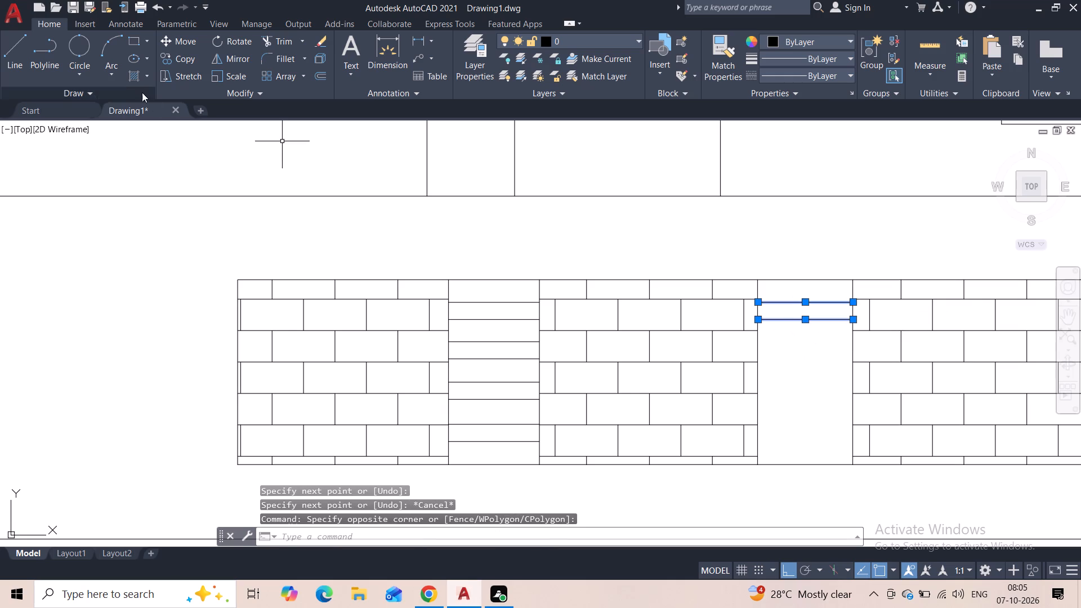
pyautogui.click(186, 61)
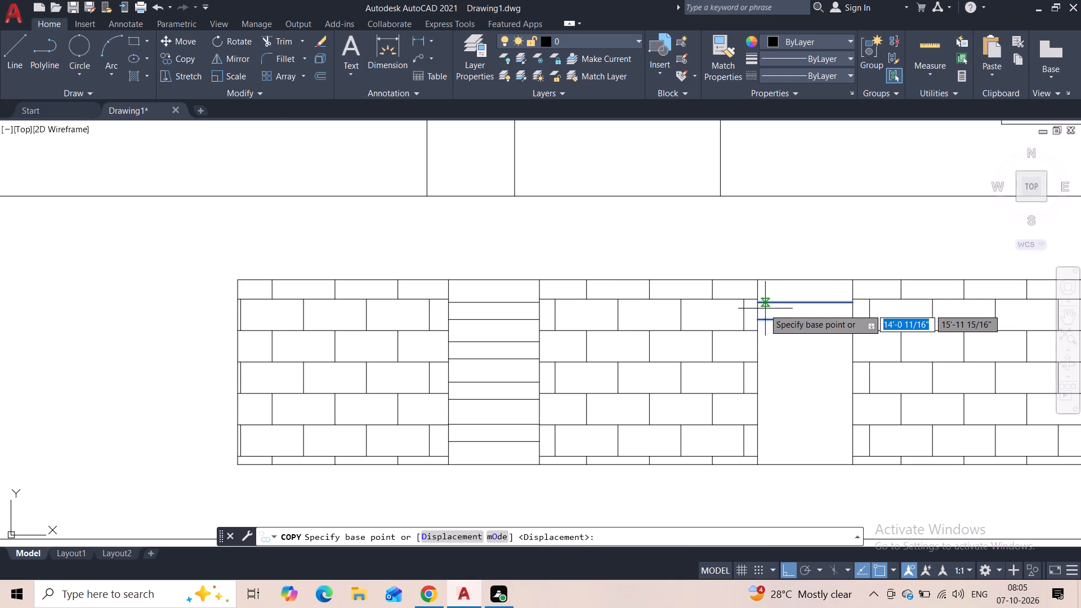
pyautogui.click(761, 307)
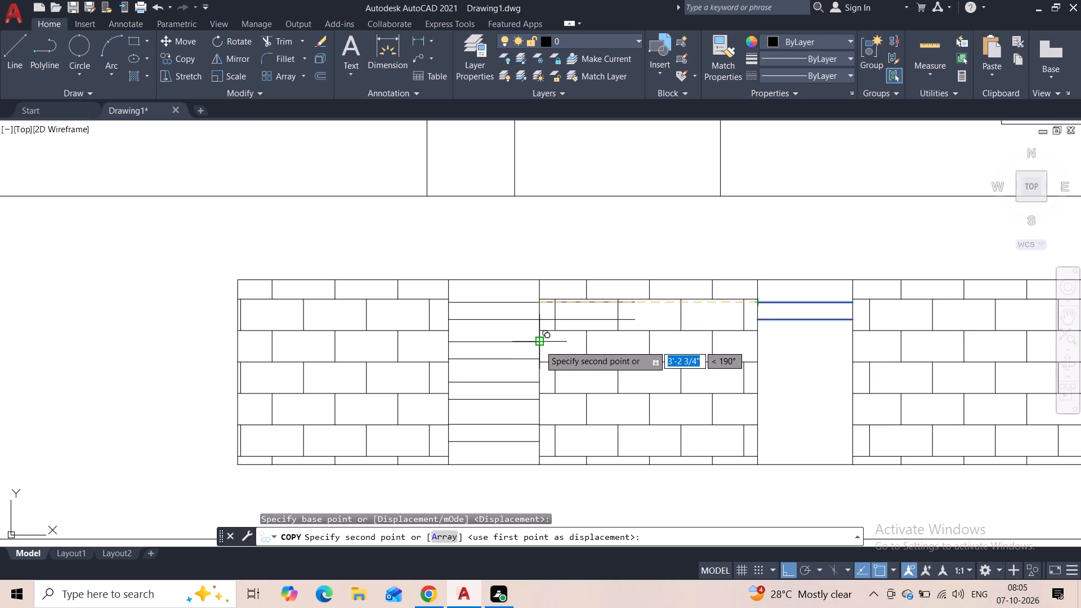
pyautogui.click(758, 343)
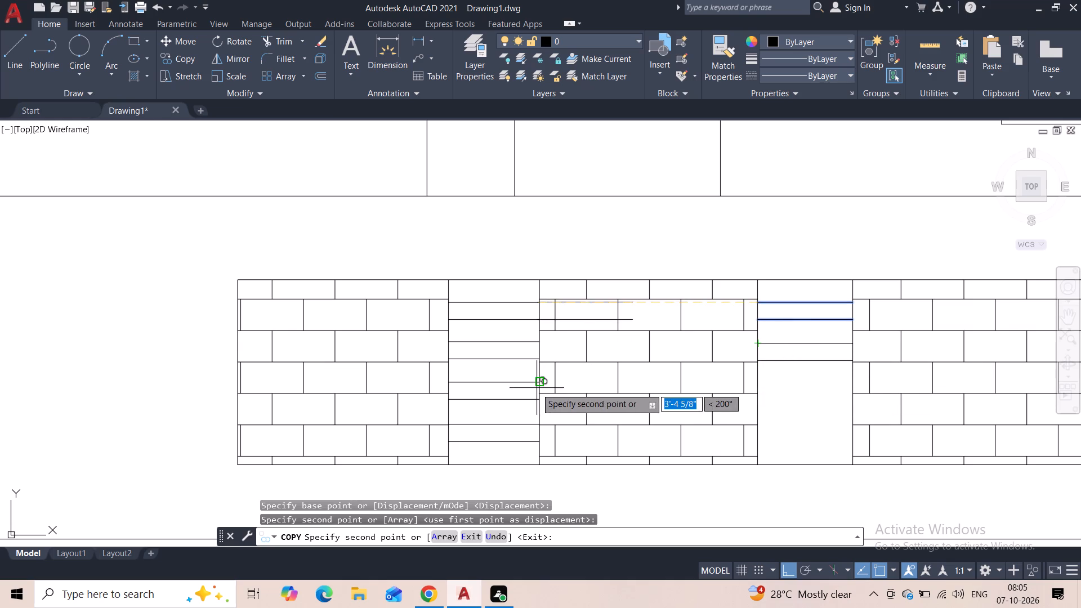
pyautogui.click(758, 384)
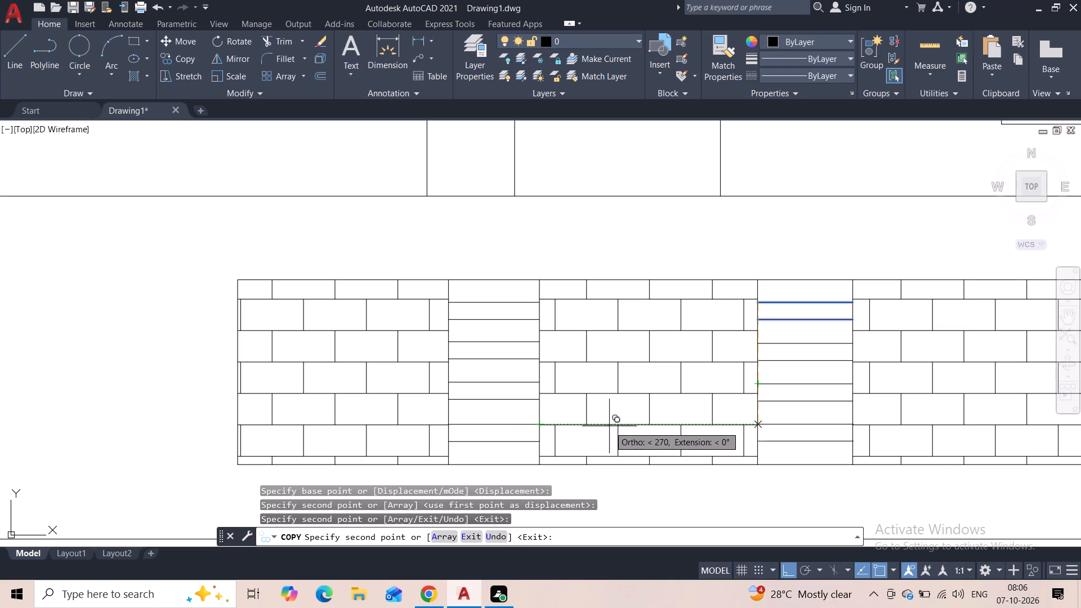
pyautogui.click(756, 427)
pyautogui.press('Escape')
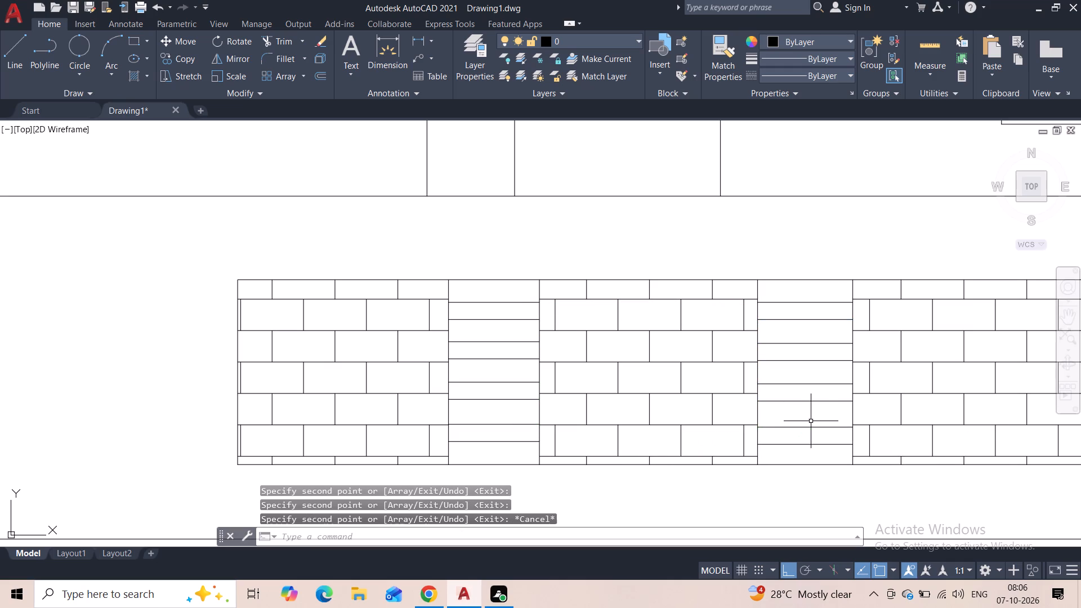
# Review the slatted boundary-wall gaps and check the complete building elevation from the ground line up to the roof.
pyautogui.scroll(-1, 767, 490)
pyautogui.moveTo(767, 488); pyautogui.dragTo(735, 421, button='middle')
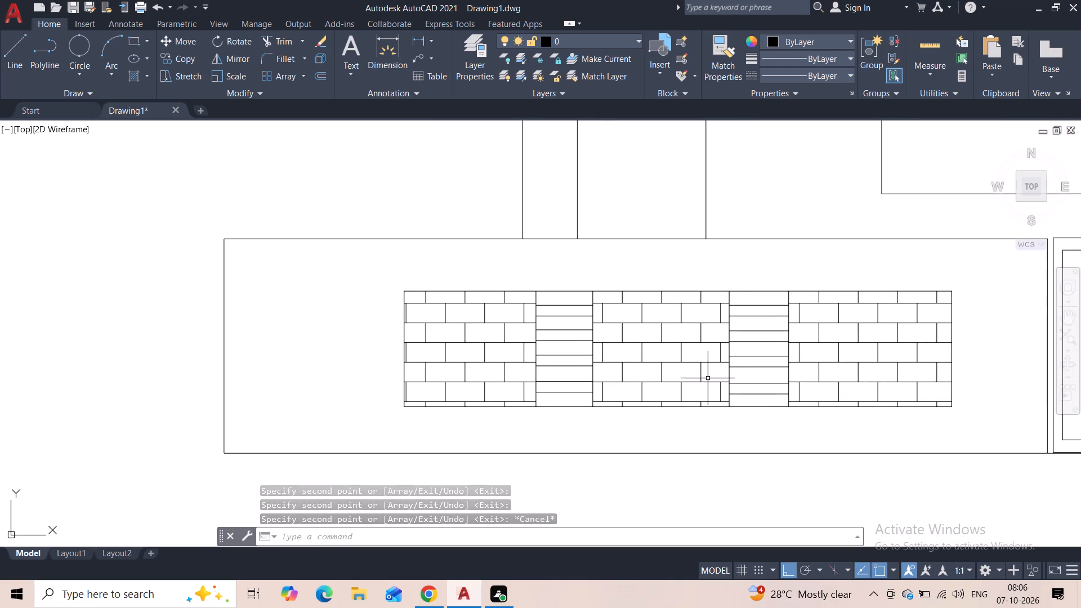
pyautogui.scroll(-2, 757, 224)
pyautogui.moveTo(744, 347); pyautogui.dragTo(586, 369, button='middle')
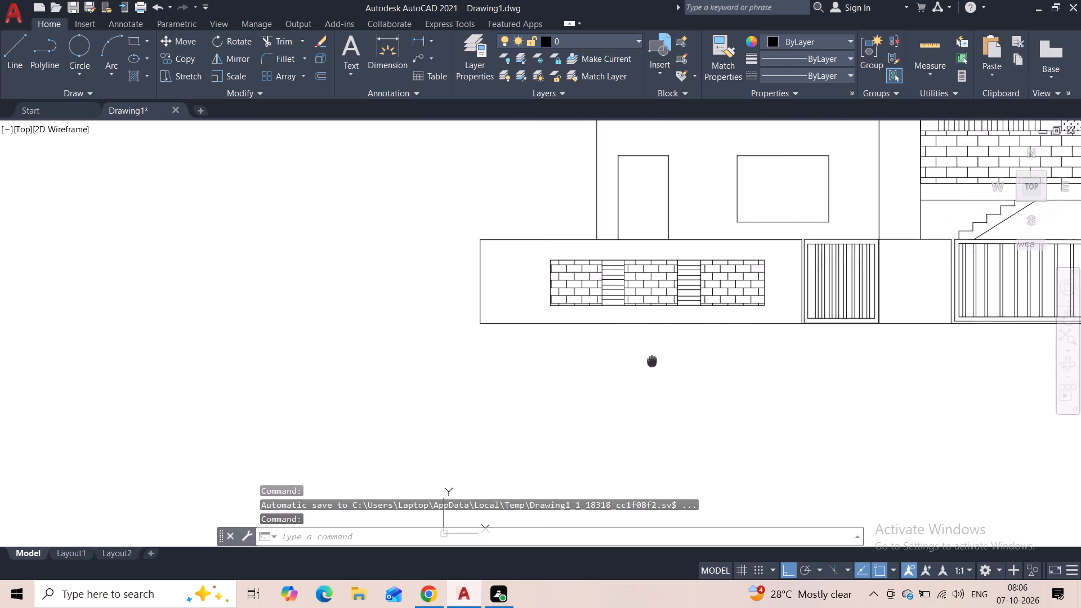
pyautogui.moveTo(586, 369); pyautogui.dragTo(523, 374, button='middle')
pyautogui.scroll(-1, 527, 372)
pyautogui.moveTo(624, 394); pyautogui.dragTo(534, 421, button='middle')
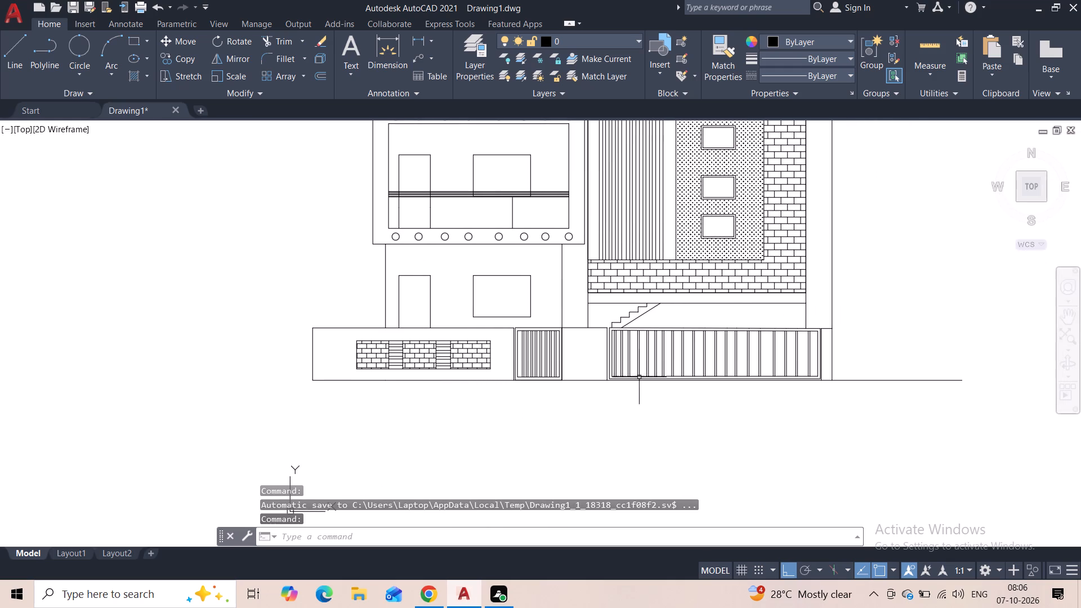
pyautogui.moveTo(870, 254); pyautogui.dragTo(858, 339, button='middle')
pyautogui.scroll(-1, 858, 339)
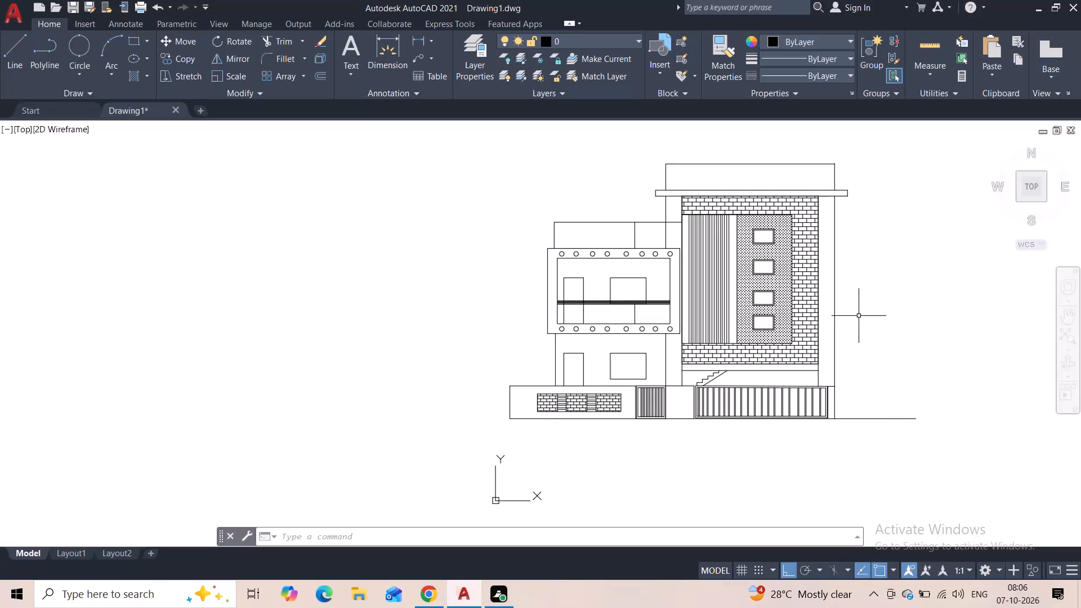
pyautogui.moveTo(469, 315); pyautogui.dragTo(433, 306, button='middle')
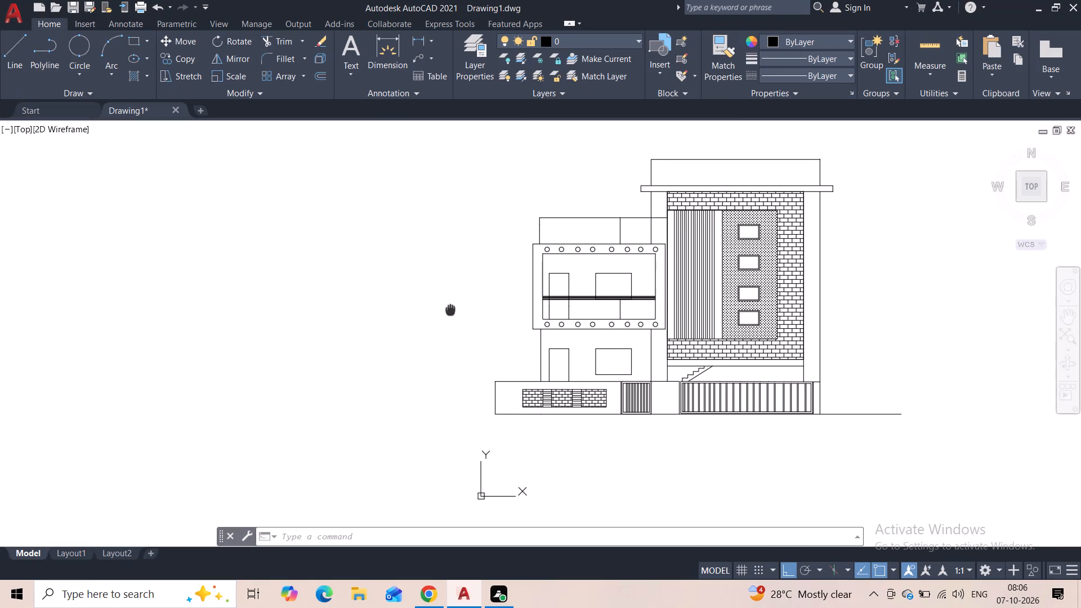
pyautogui.moveTo(433, 306); pyautogui.dragTo(350, 303, button='middle')
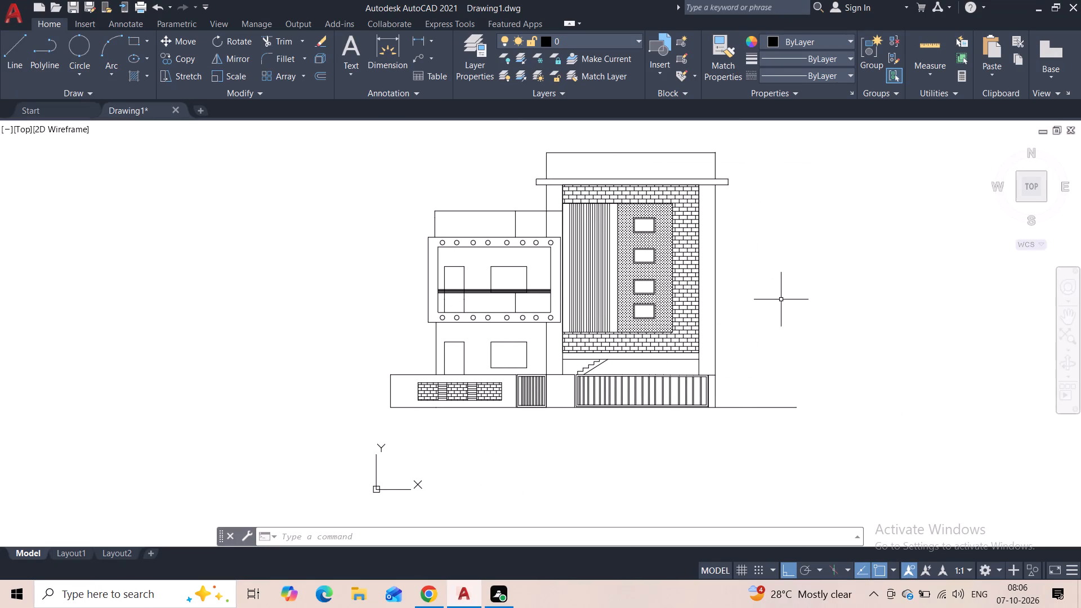
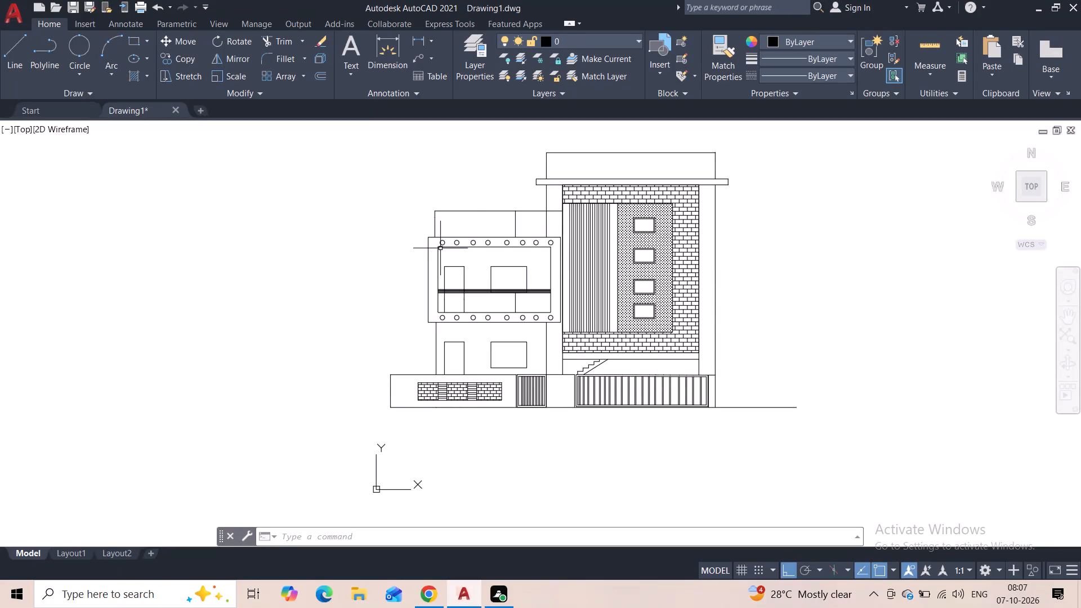
# Insert the Shrub - elevation block from DesignCenter's Landscaping.dwg into the empty space to the right of the house elevation.
pyautogui.hotkey('ctrl', '2')
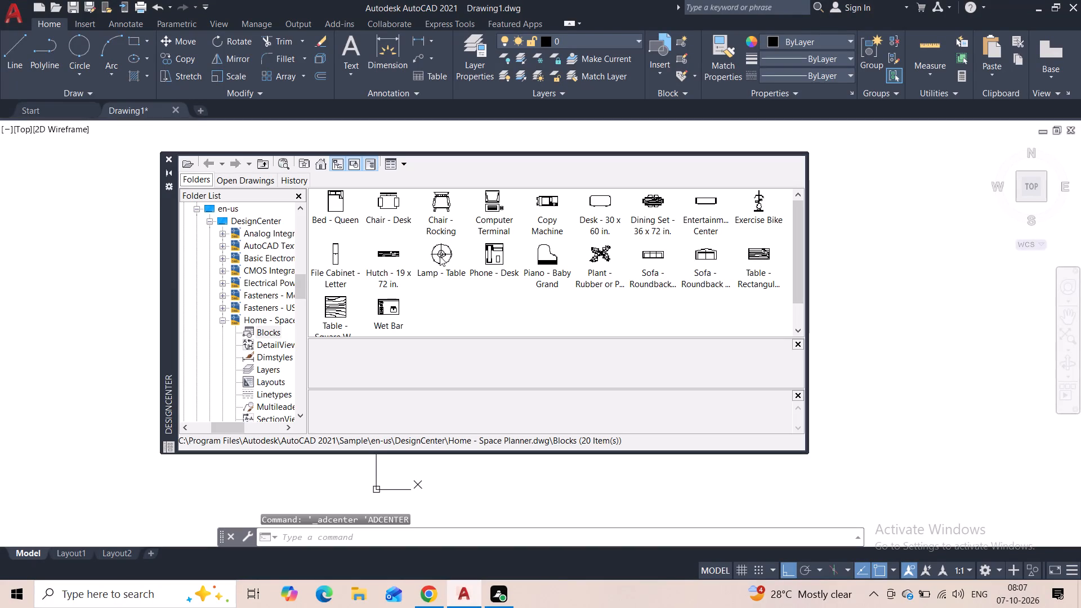
pyautogui.scroll(-2, 276, 356)
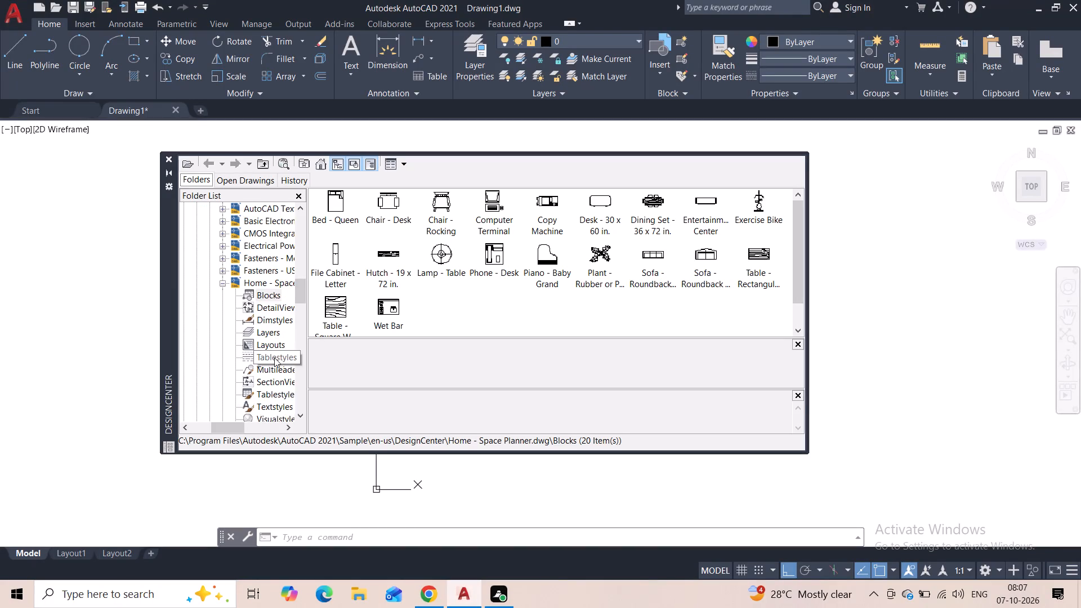
pyautogui.scroll(-2, 274, 357)
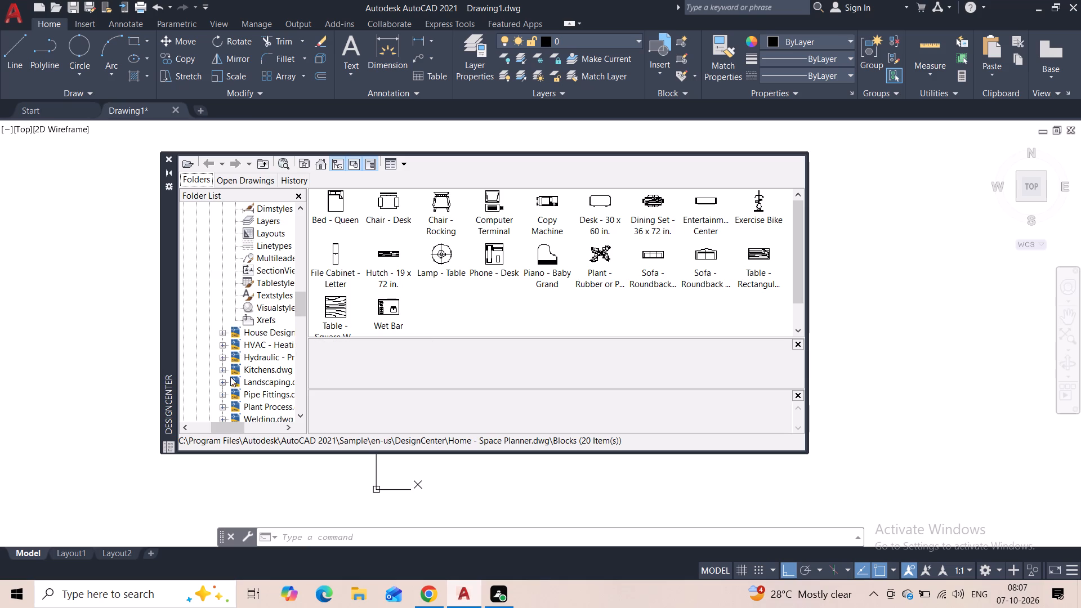
pyautogui.click(220, 384)
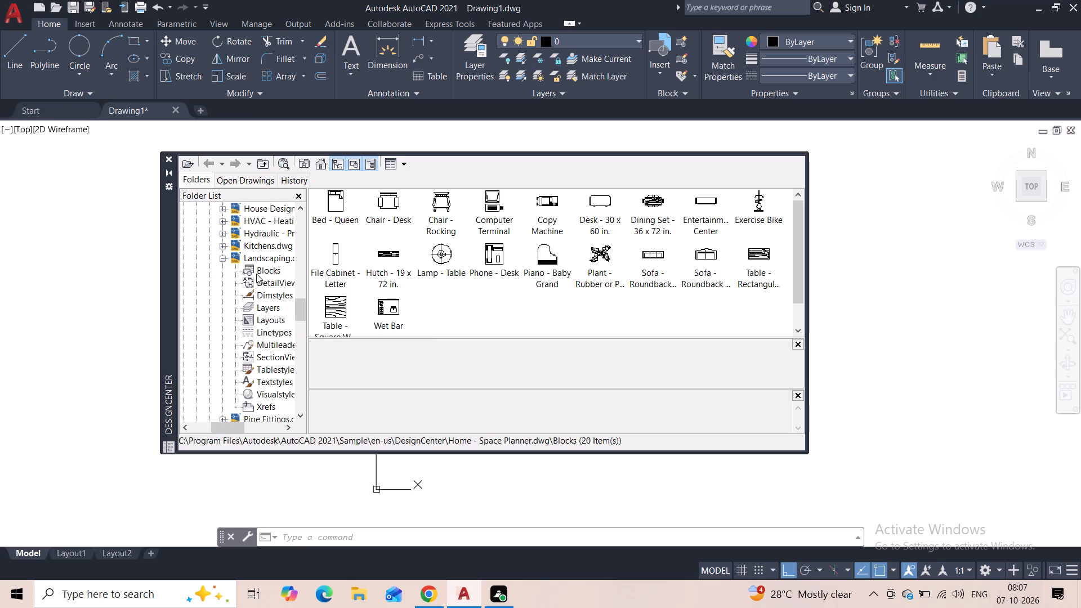
pyautogui.click(256, 271)
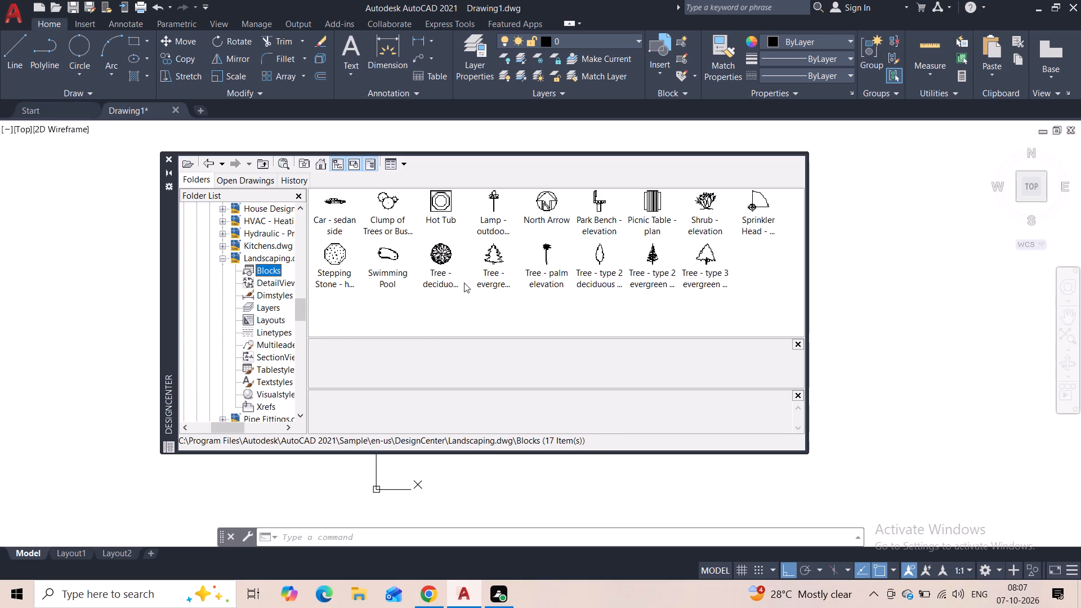
pyautogui.moveTo(703, 202); pyautogui.dragTo(847, 266)
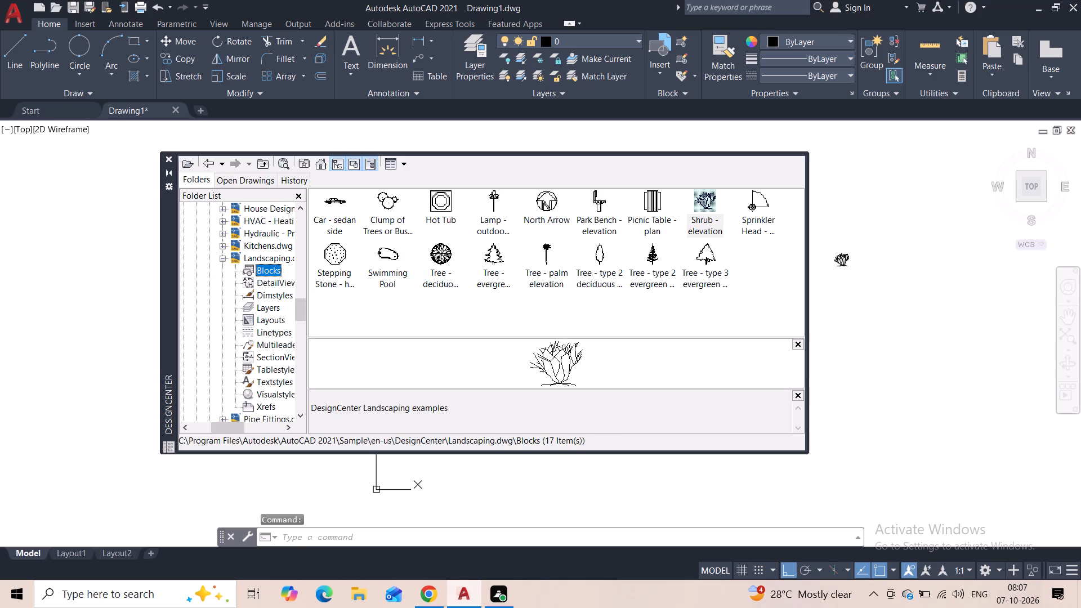
pyautogui.moveTo(847, 266); pyautogui.dragTo(860, 264)
# Insert the Tree - palm elevation block to the right of the shrub and close DesignCenter.
pyautogui.moveTo(542, 267); pyautogui.dragTo(636, 330)
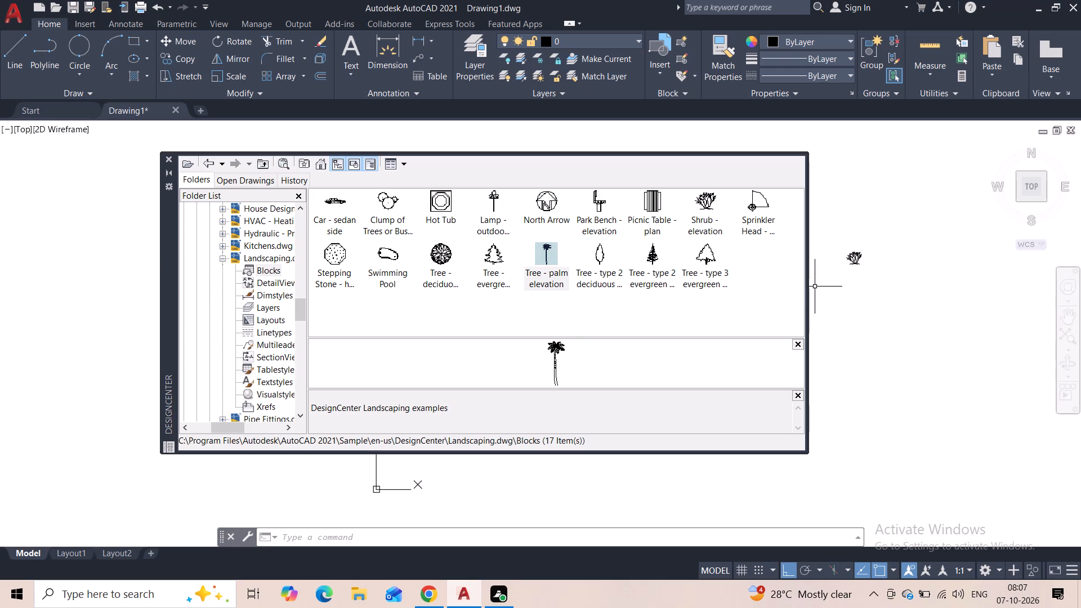
pyautogui.moveTo(636, 330); pyautogui.dragTo(912, 353)
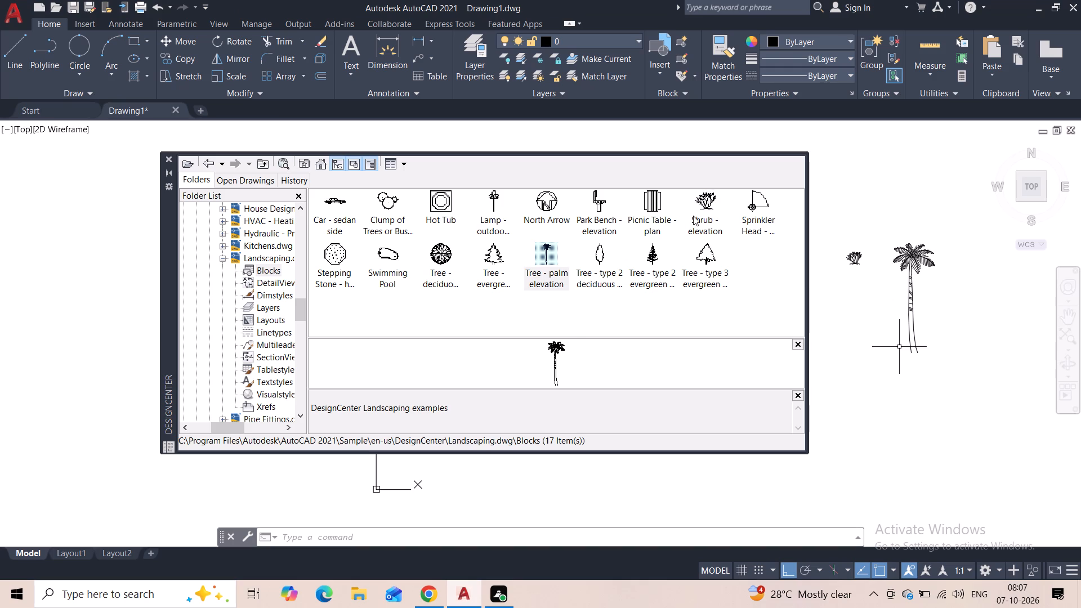
pyautogui.click(169, 158)
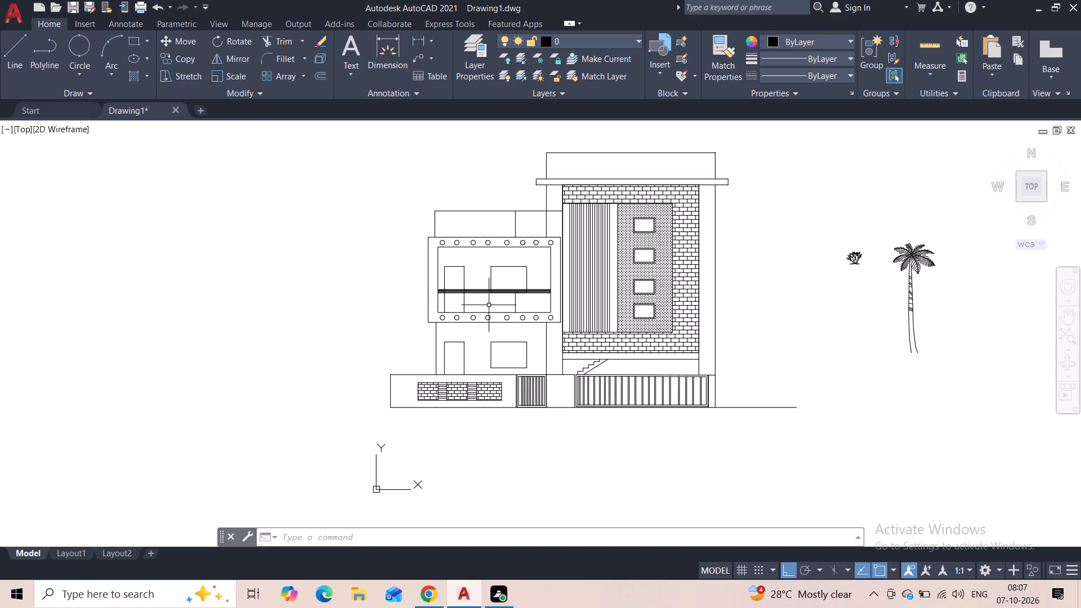
# Copy the shrub with Ortho off to the front boundary wall, just left of its brick panel.
pyautogui.scroll(1, 824, 282)
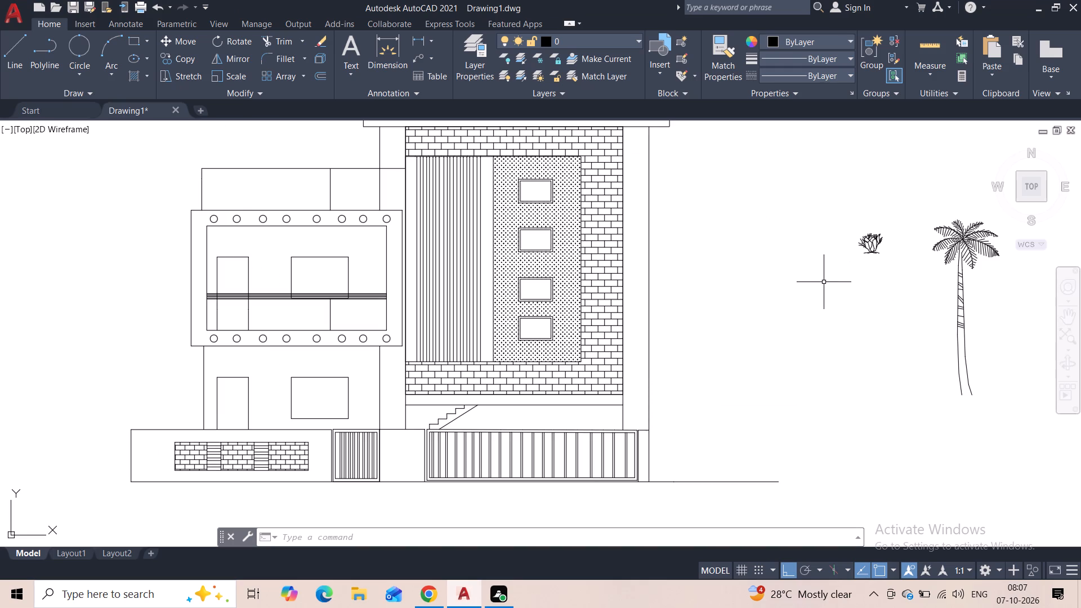
pyautogui.click(888, 235)
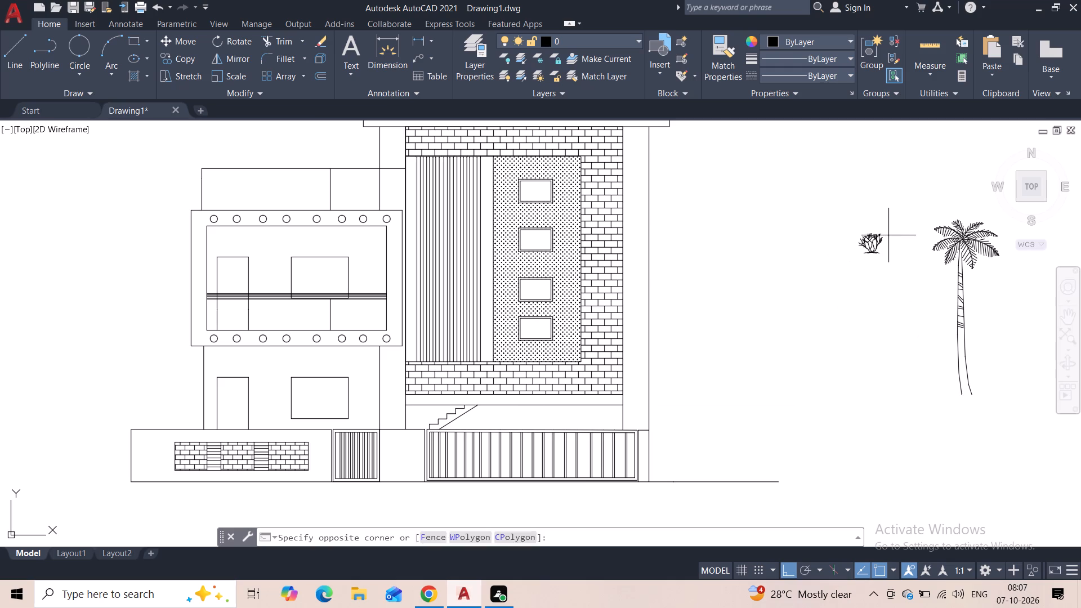
pyautogui.click(852, 265)
pyautogui.click(161, 61)
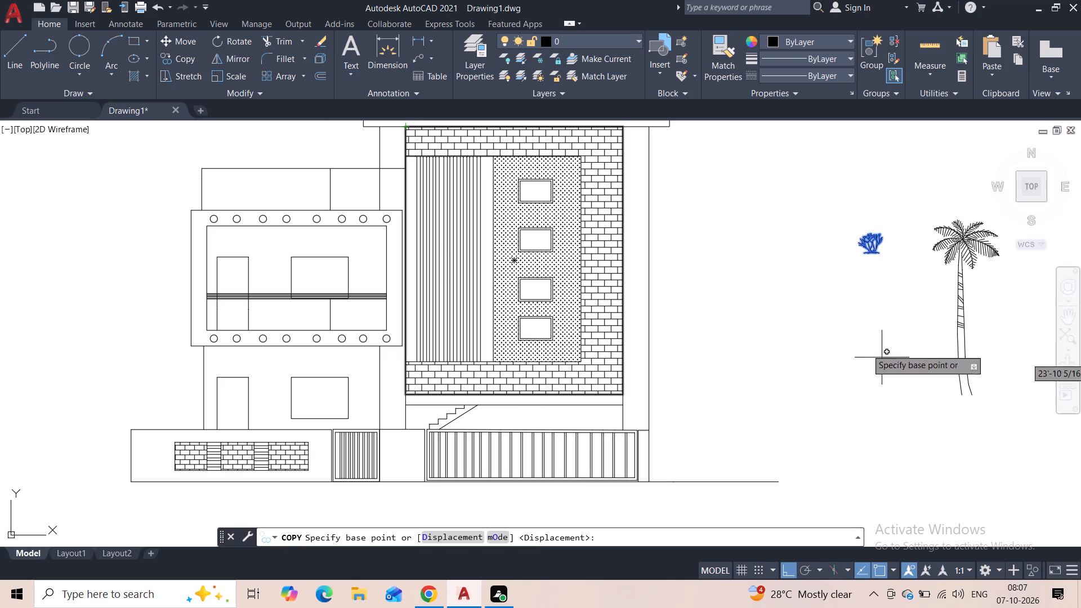
pyautogui.click(880, 245)
pyautogui.moveTo(747, 418); pyautogui.dragTo(778, 301, button='middle')
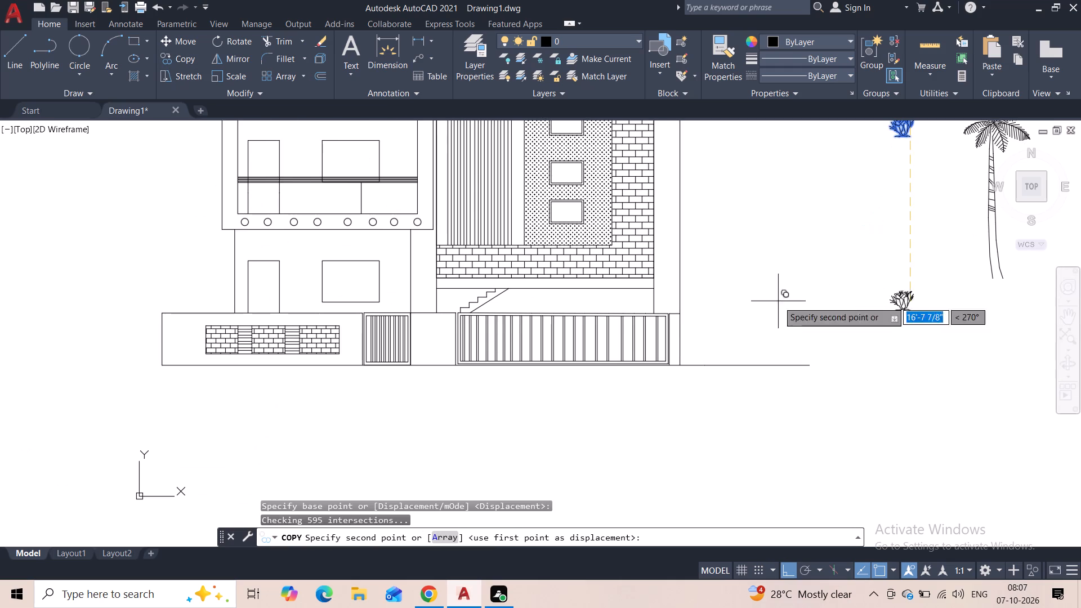
pyautogui.press('F8')
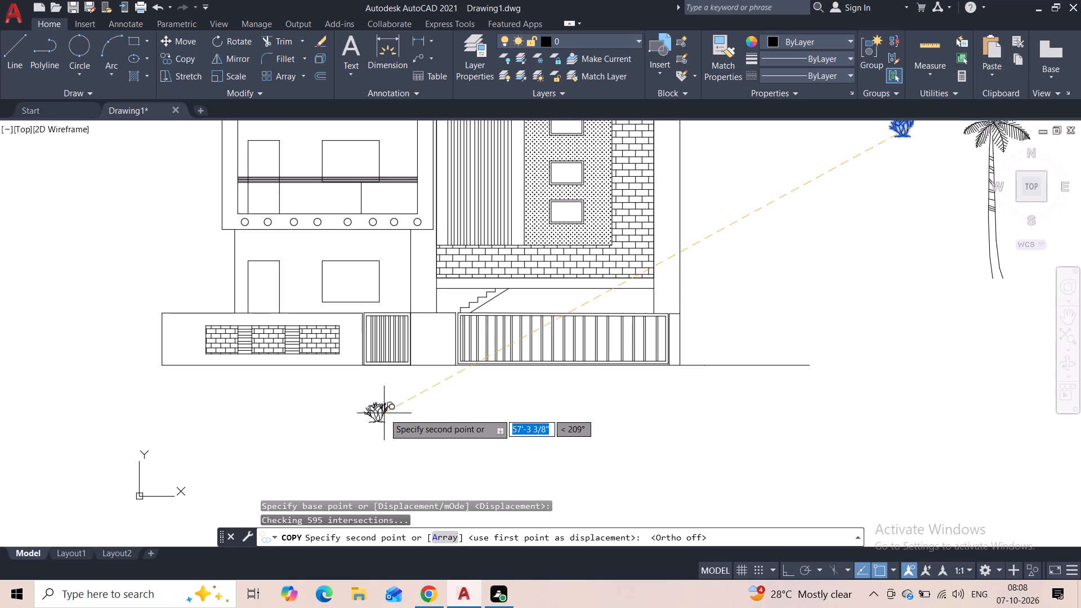
pyautogui.moveTo(293, 400); pyautogui.dragTo(432, 420, button='middle')
pyautogui.scroll(1, 344, 409)
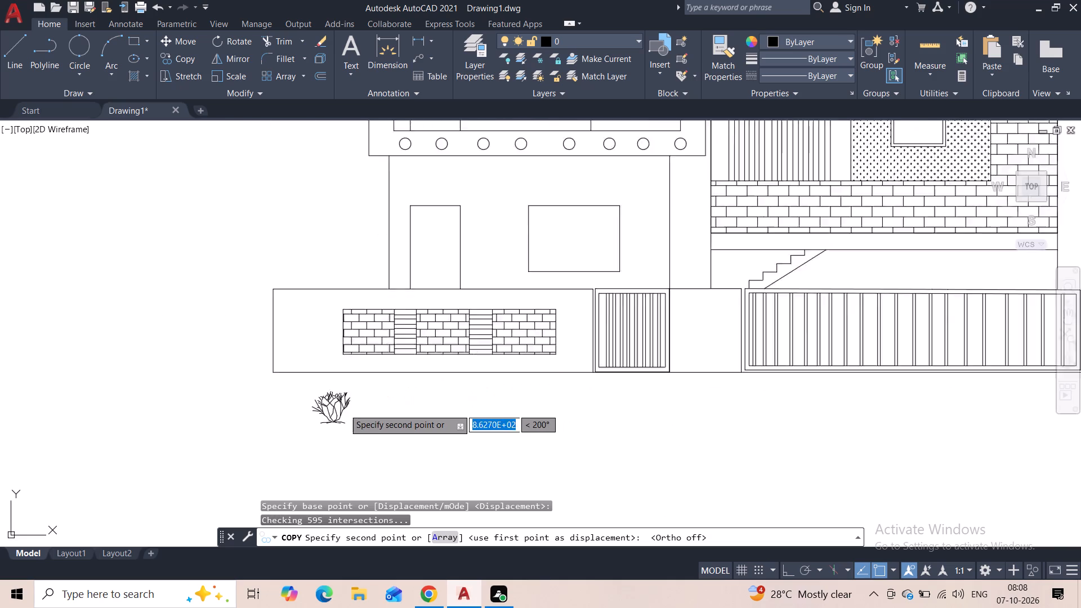
pyautogui.scroll(1, 344, 409)
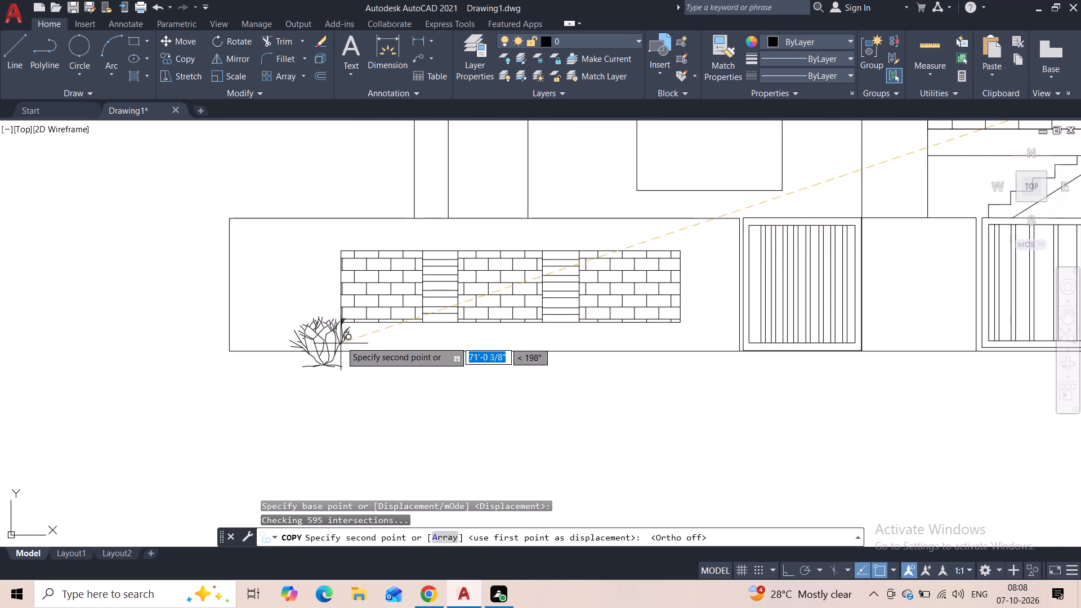
pyautogui.click(324, 323)
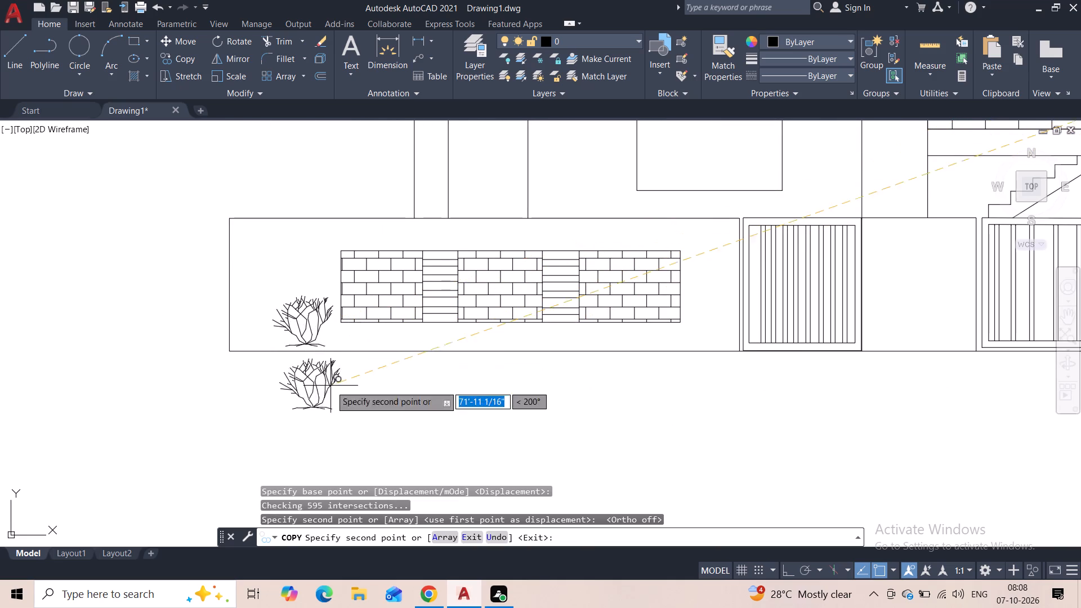
pyautogui.press('Escape')
# Move the copied shrub about 1' to the right so its base sits on the ground line below the brick panel's left edge.
pyautogui.click(309, 326)
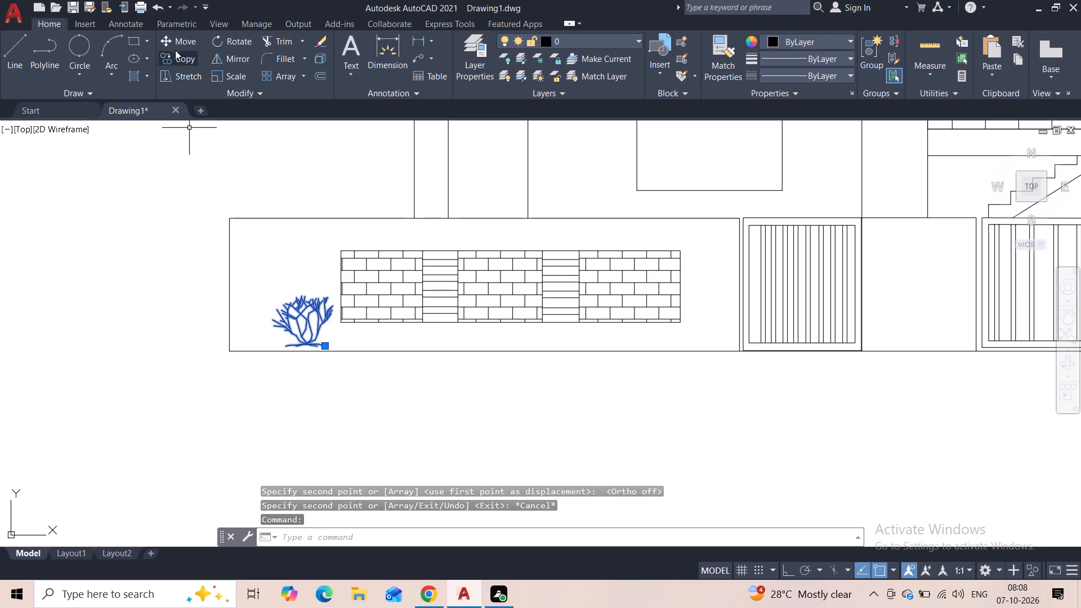
pyautogui.click(175, 43)
pyautogui.click(324, 342)
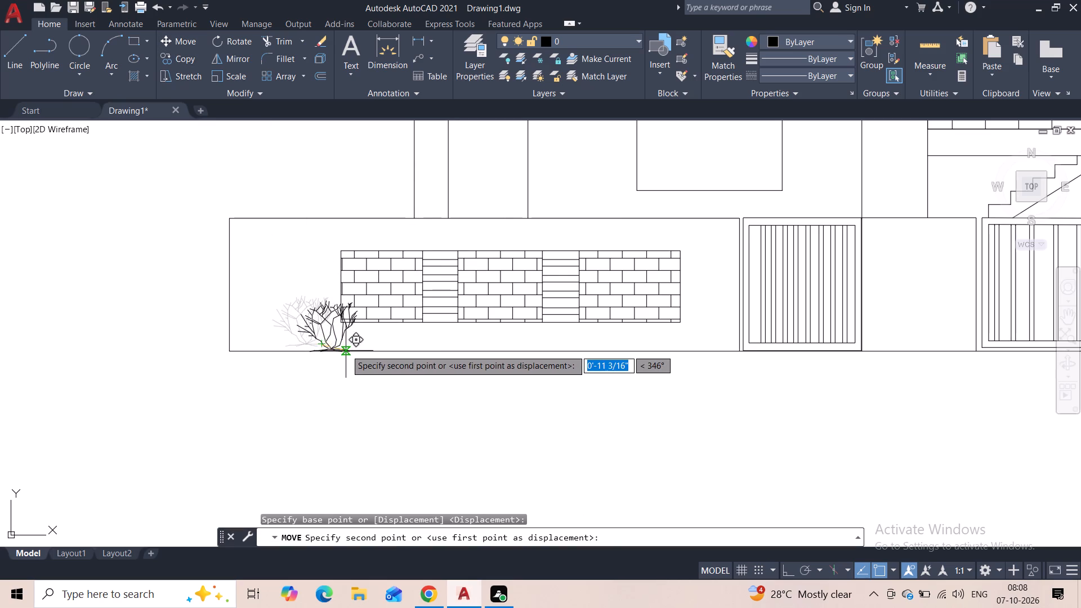
pyautogui.scroll(2, 346, 348)
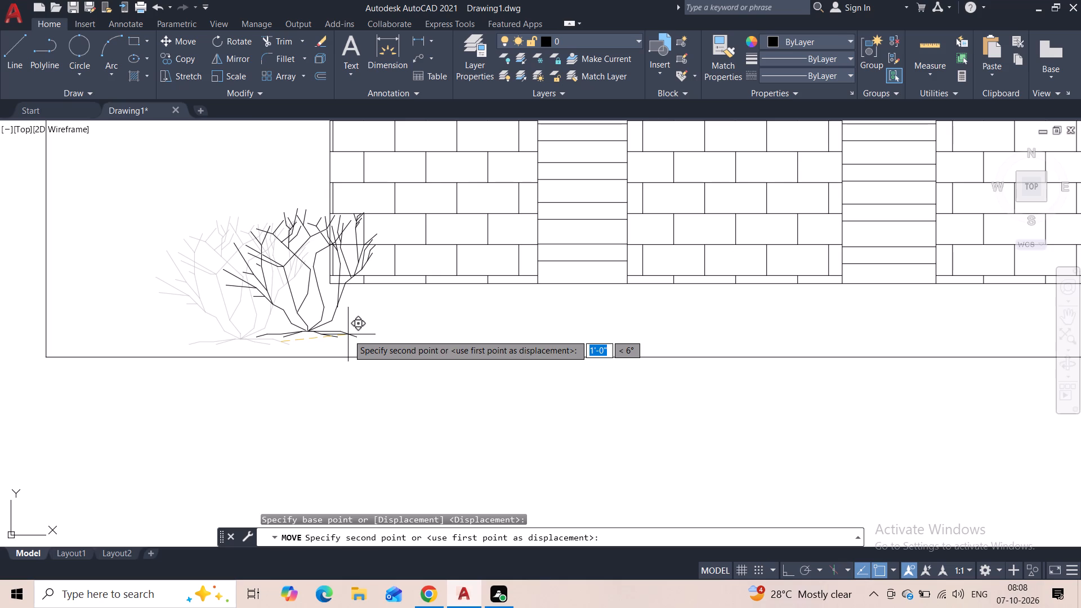
pyautogui.scroll(2, 356, 333)
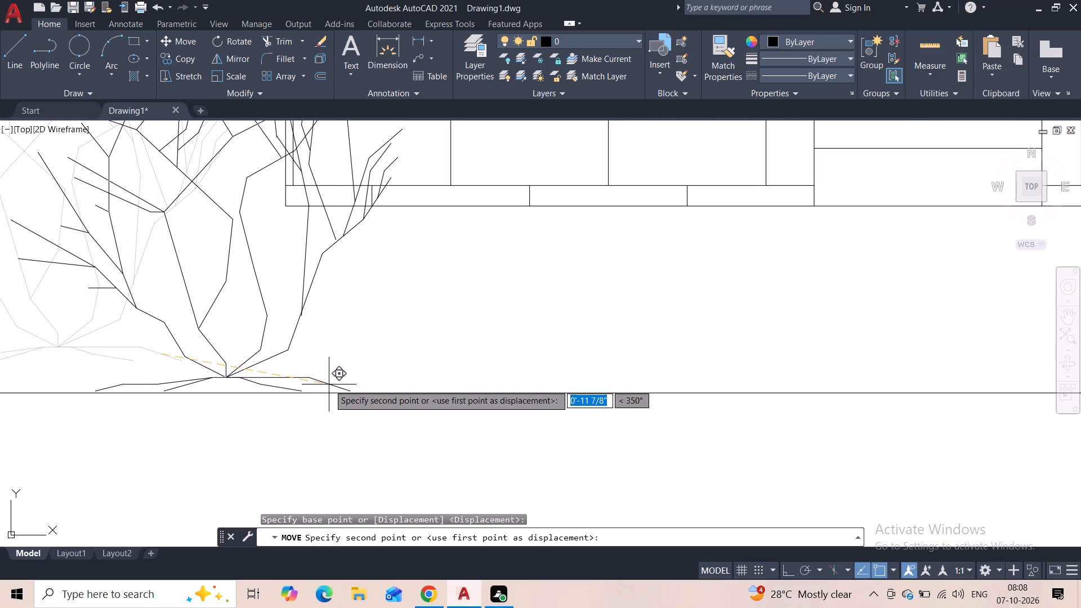
pyautogui.click(329, 385)
# Copy the shrub along the boundary wall's ground line at about 3'-11", 11'-8" and 13'-7" to the right.
pyautogui.scroll(-1, 350, 336)
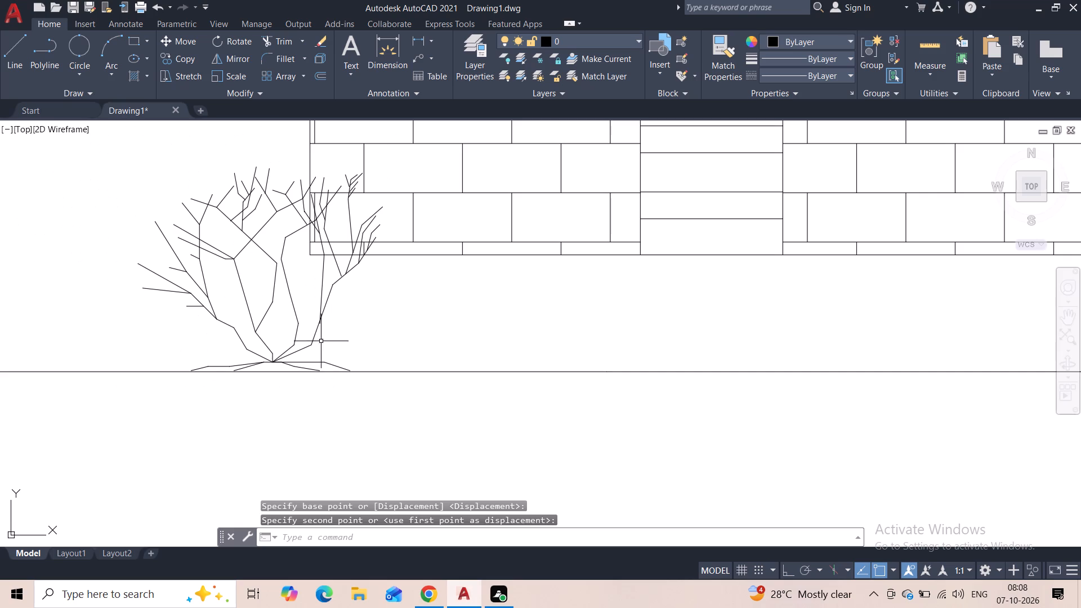
pyautogui.click(270, 244)
pyautogui.click(254, 190)
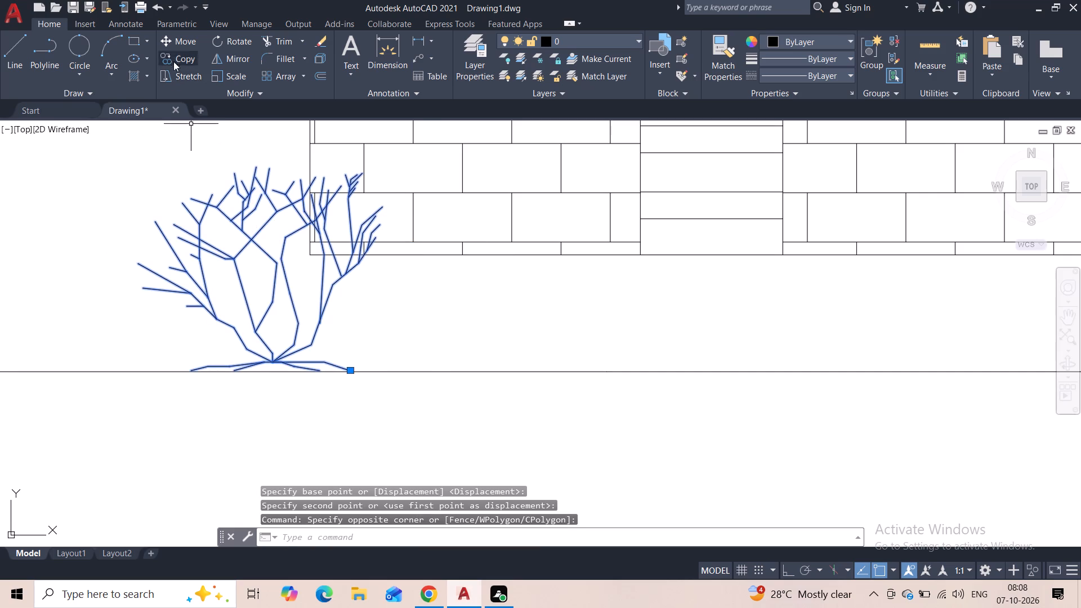
pyautogui.click(171, 56)
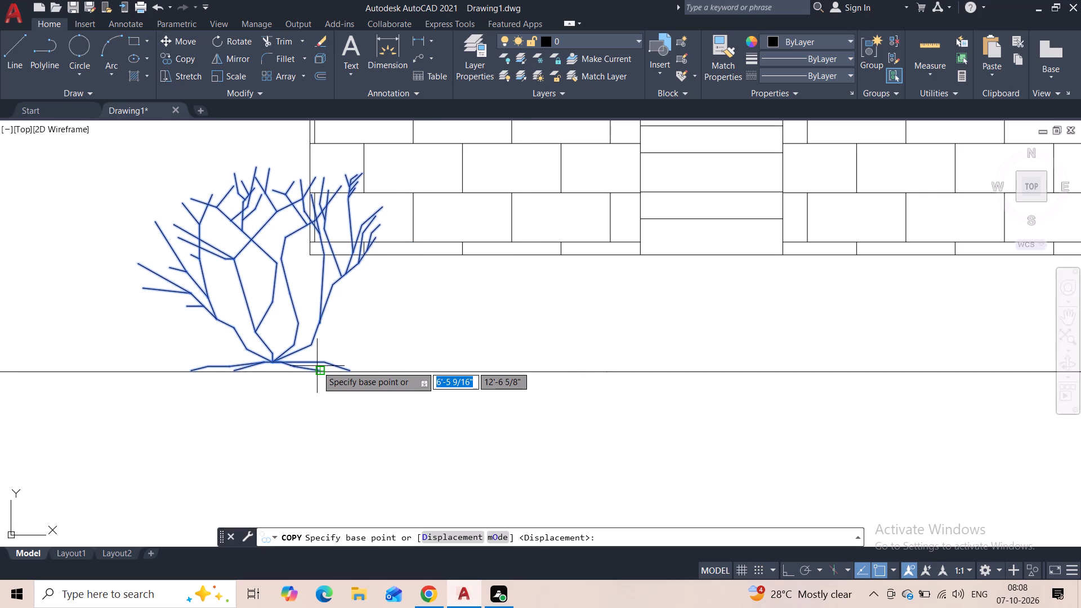
pyautogui.click(317, 367)
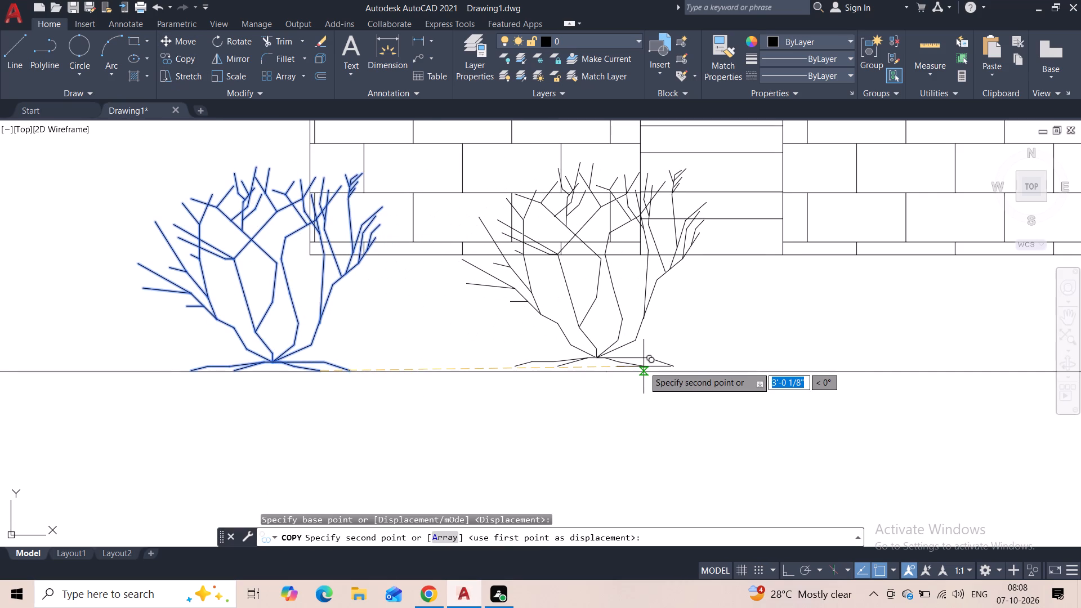
pyautogui.scroll(-1, 644, 368)
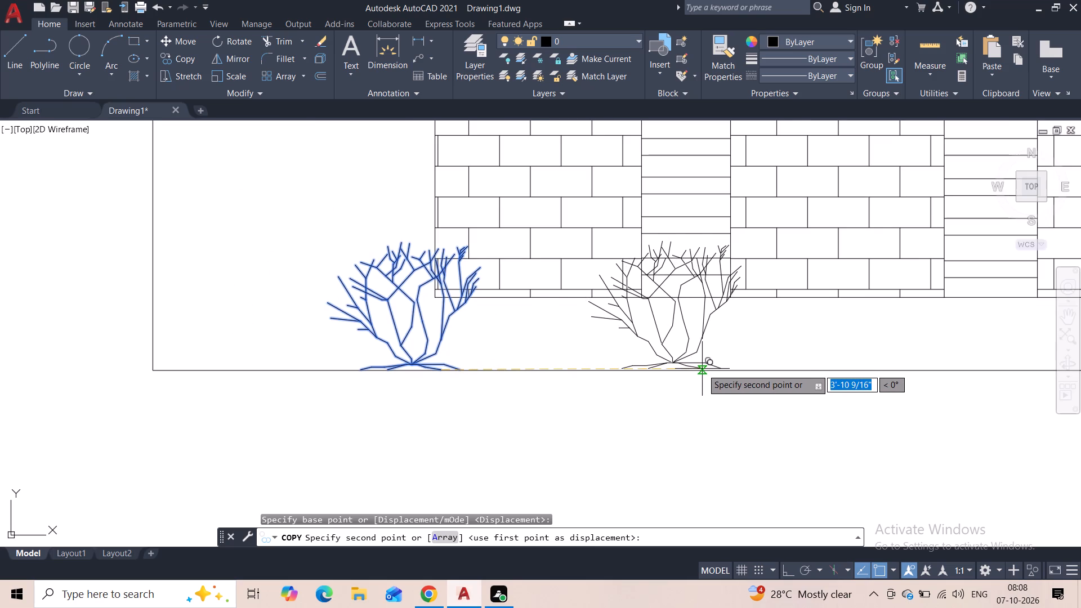
pyautogui.click(702, 369)
pyautogui.moveTo(787, 338); pyautogui.dragTo(522, 330, button='middle')
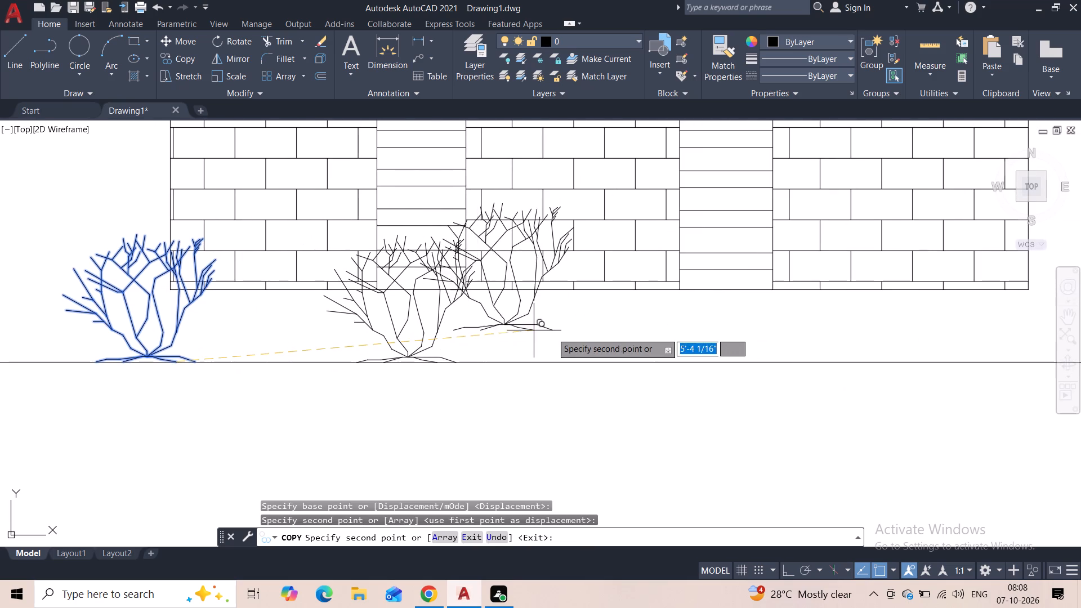
pyautogui.scroll(-2, 715, 319)
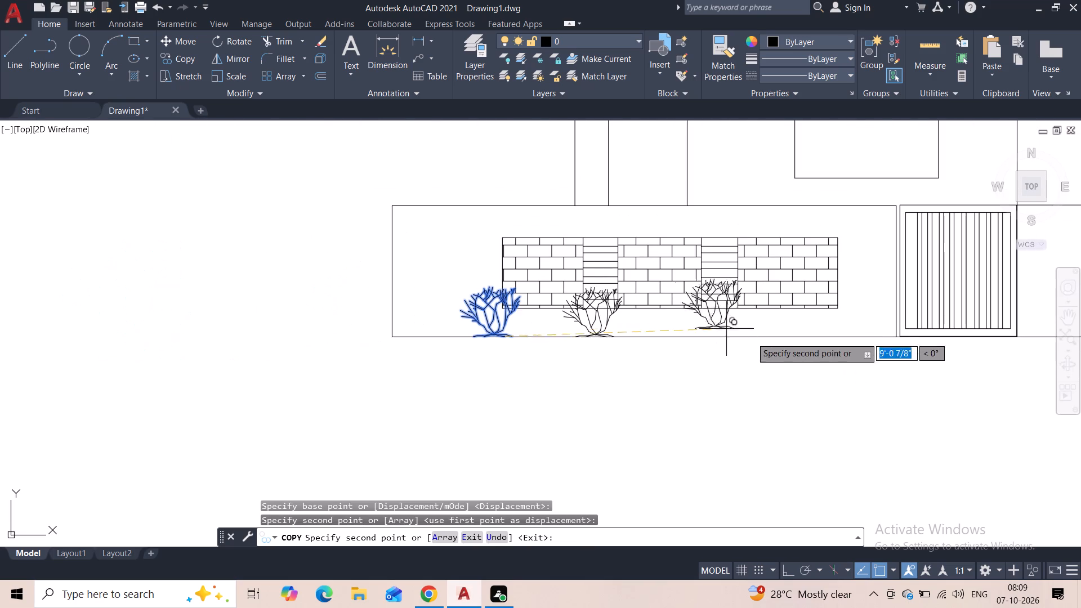
pyautogui.scroll(2, 808, 334)
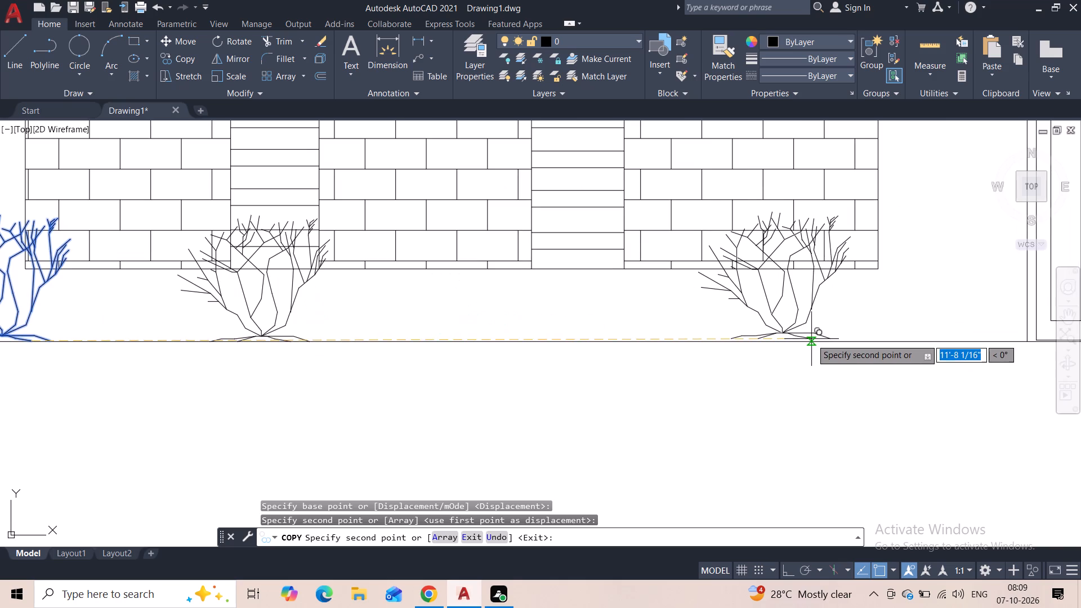
pyautogui.click(812, 340)
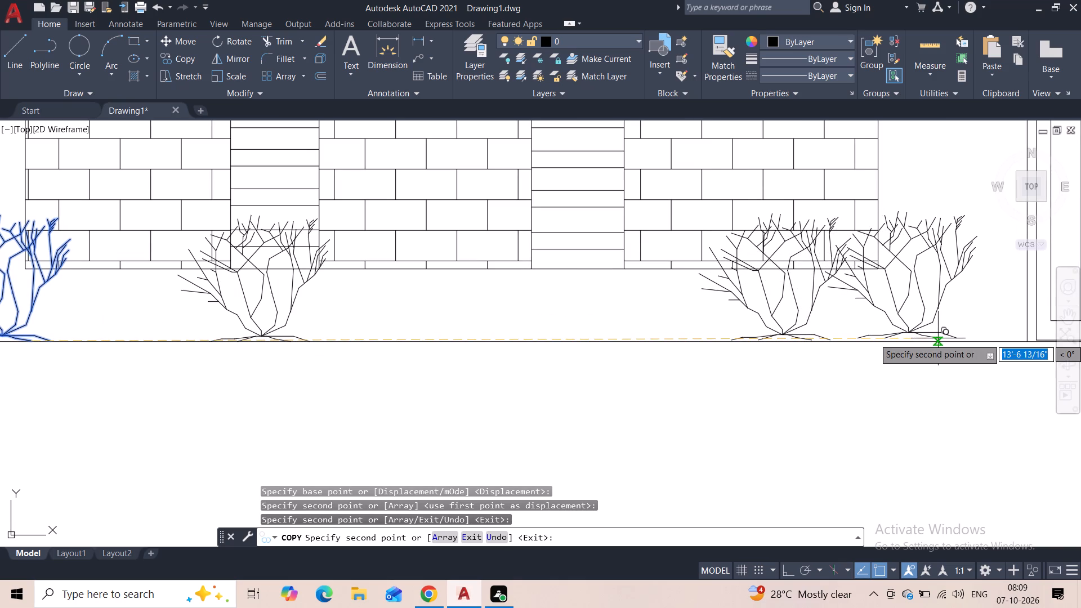
pyautogui.click(937, 339)
# Copy the shrub about 22'-8" to the right, onto the ground line at the wall section between the two gates.
pyautogui.moveTo(857, 392); pyautogui.dragTo(562, 364, button='middle')
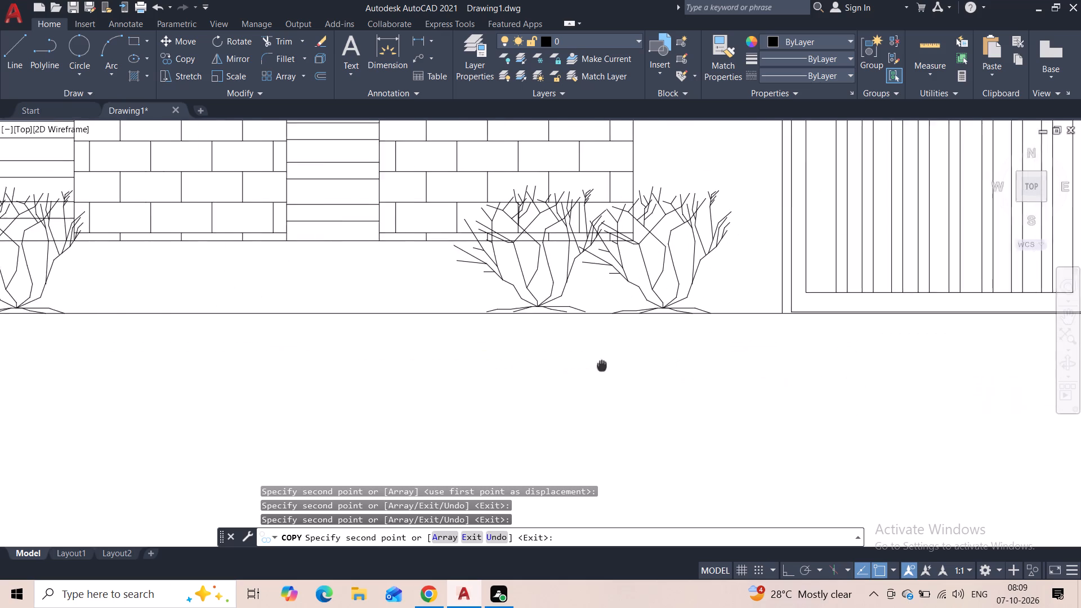
pyautogui.moveTo(562, 364); pyautogui.dragTo(516, 364, button='middle')
pyautogui.scroll(-2, 513, 366)
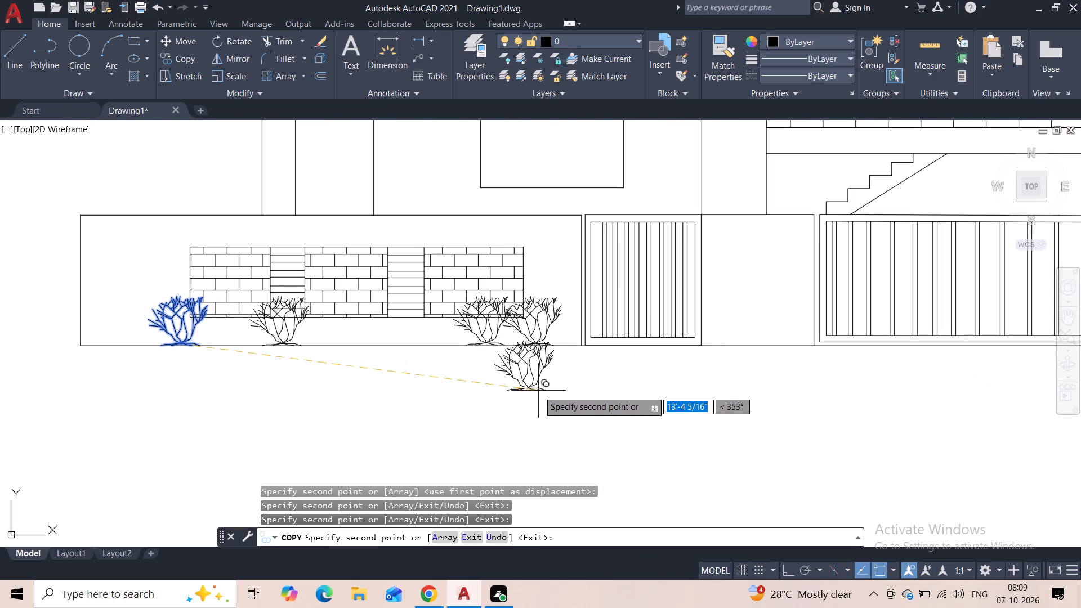
pyautogui.click(784, 345)
# Place four more shrub copies on the ground line past the large gate, at about 46'-3", 48'-10", 51'-1" and 53'-2".
pyautogui.moveTo(806, 410); pyautogui.dragTo(408, 370, button='middle')
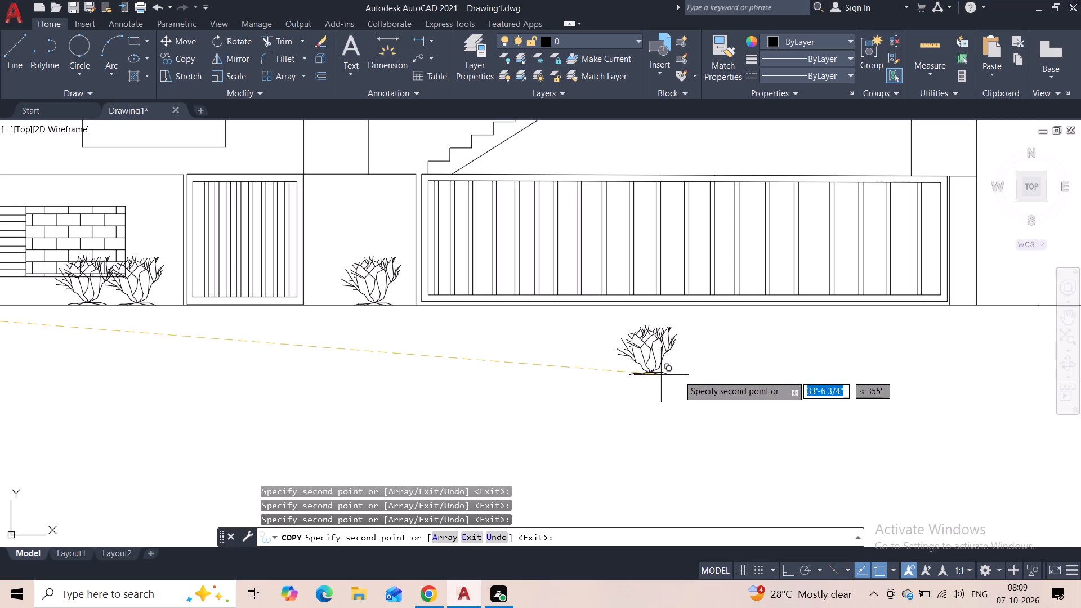
pyautogui.moveTo(694, 377); pyautogui.dragTo(314, 366, button='middle')
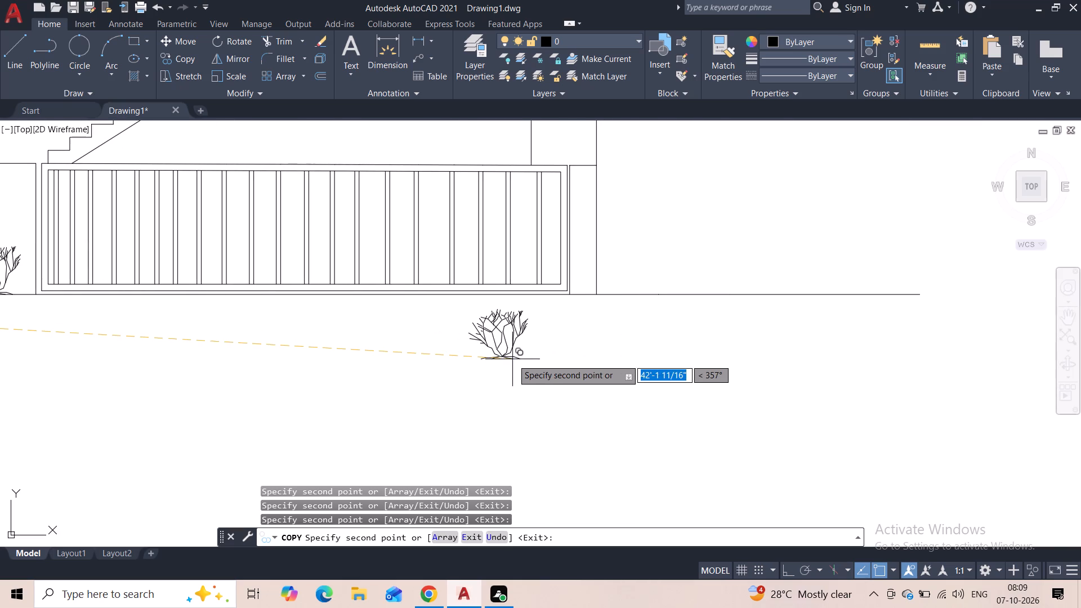
pyautogui.click(621, 294)
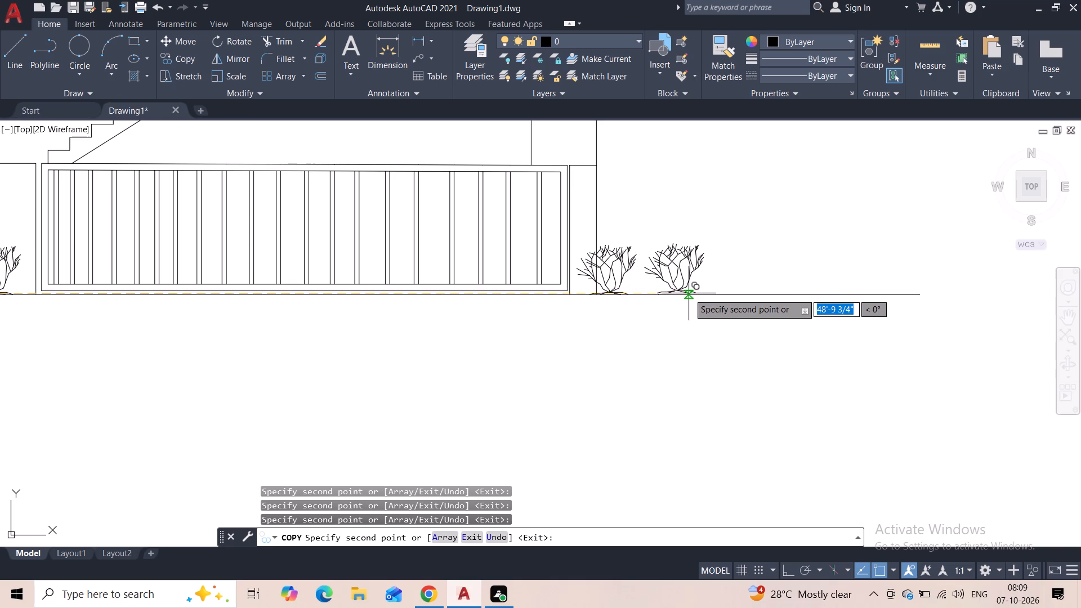
pyautogui.click(689, 293)
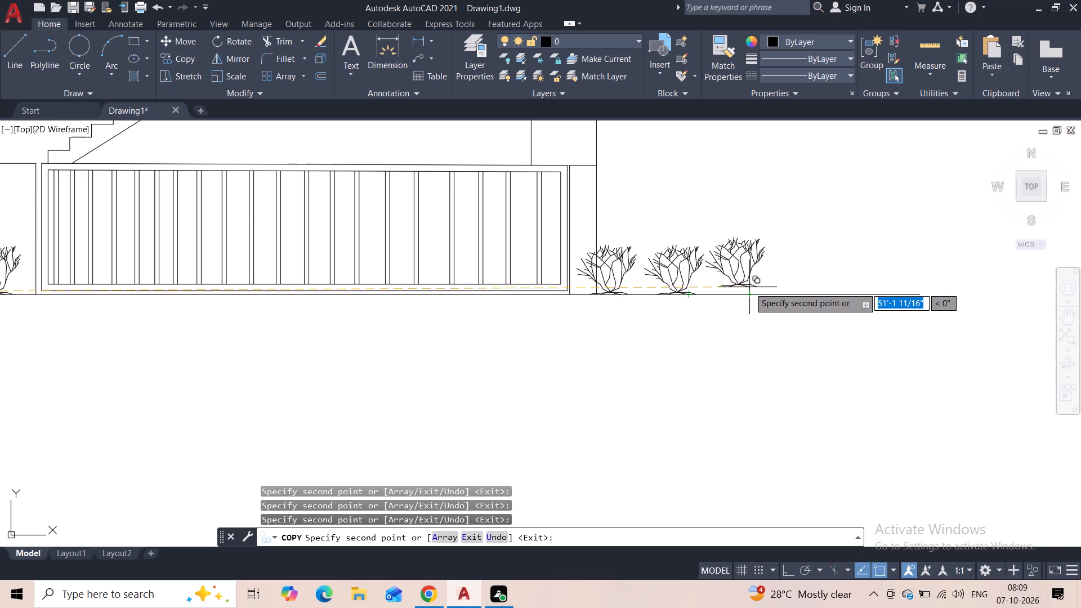
pyautogui.click(747, 294)
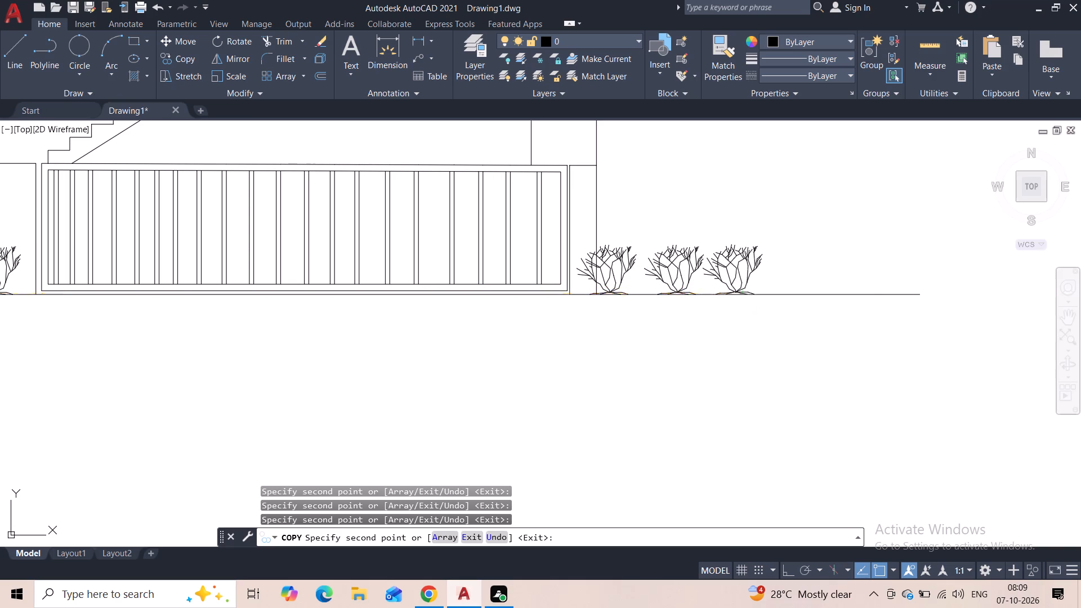
pyautogui.click(802, 293)
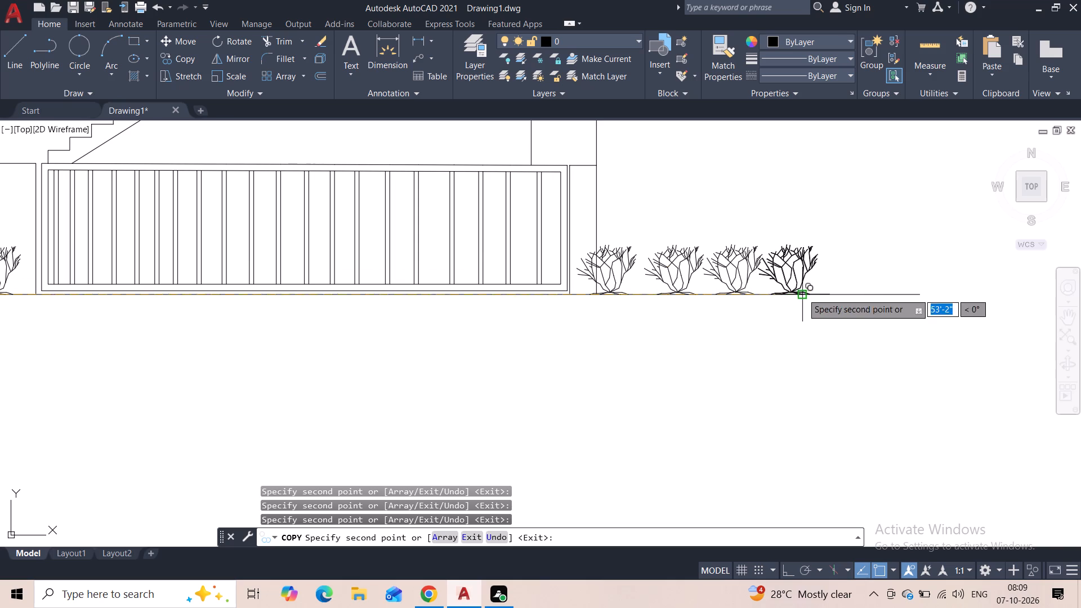
pyautogui.press('Escape')
# Move the palm tree by its trunk base onto the ground line at the third shrub beyond the large gate.
pyautogui.scroll(-2, 829, 234)
pyautogui.moveTo(854, 221); pyautogui.dragTo(680, 327, button='middle')
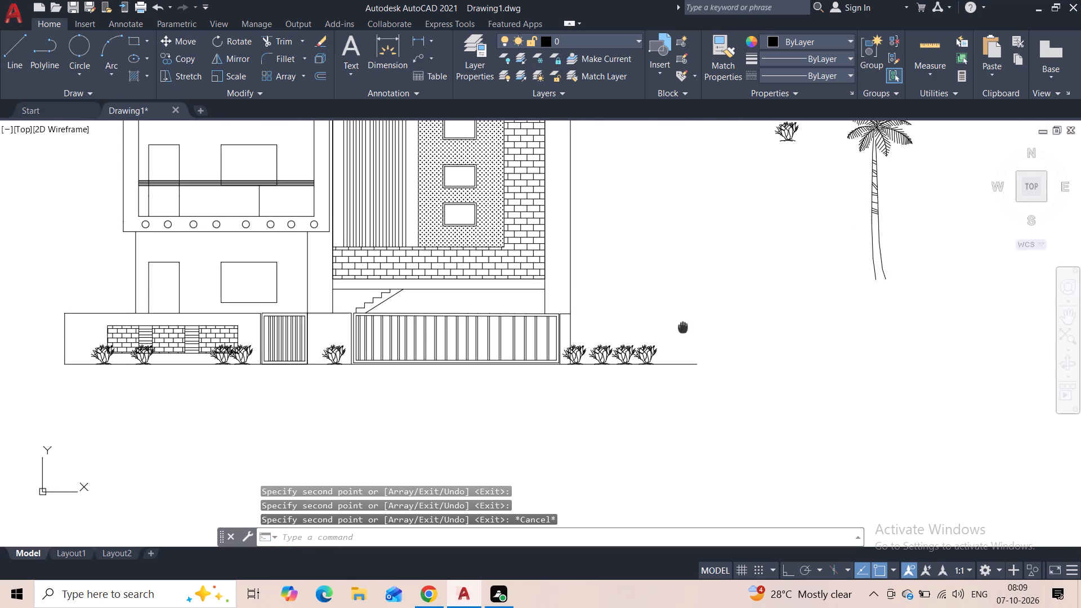
pyautogui.moveTo(680, 327); pyautogui.dragTo(672, 331, button='middle')
pyautogui.click(902, 195)
pyautogui.click(839, 253)
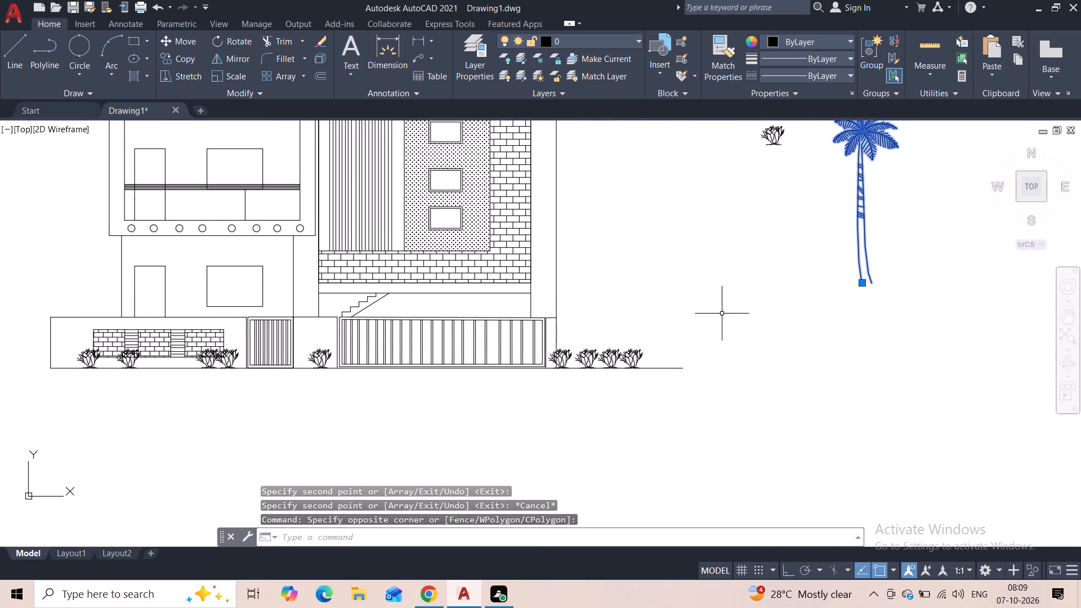
pyautogui.click(182, 37)
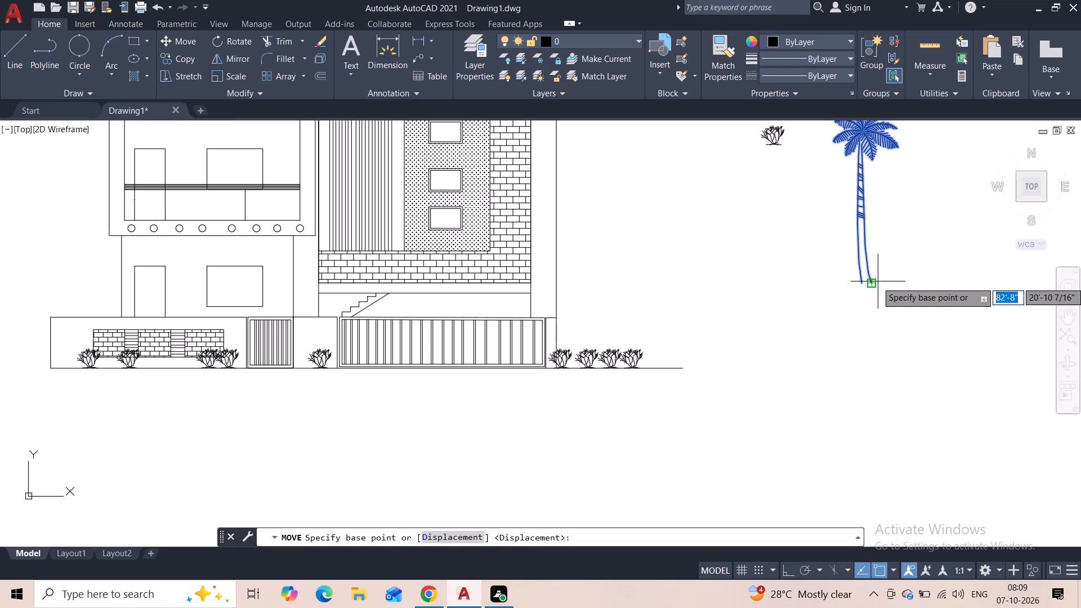
pyautogui.click(878, 281)
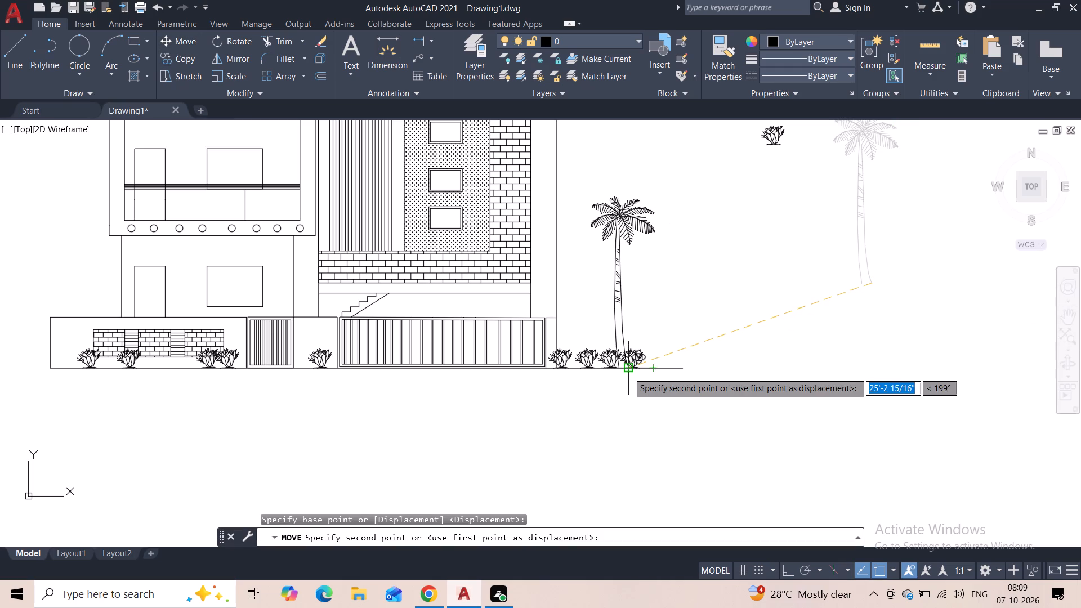
pyautogui.scroll(3, 622, 364)
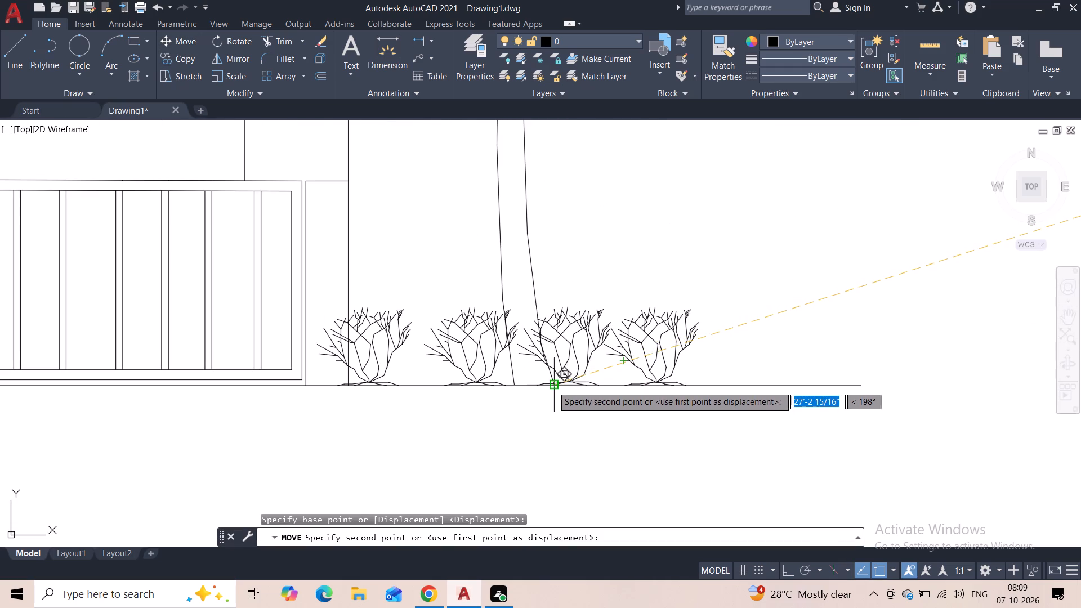
pyautogui.click(555, 387)
# Delete the leftover original shrub standing in the empty space beside the house elevation.
pyautogui.scroll(-3, 598, 254)
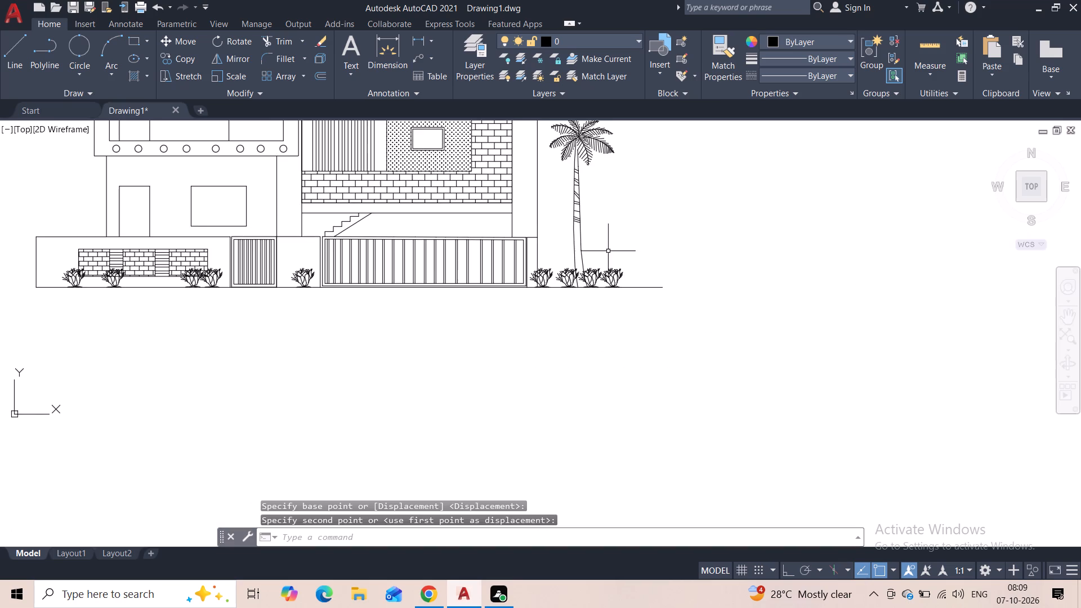
pyautogui.moveTo(628, 230); pyautogui.dragTo(649, 327, button='middle')
pyautogui.scroll(-1, 649, 327)
pyautogui.click(744, 183)
pyautogui.moveTo(720, 228); pyautogui.dragTo(720, 240)
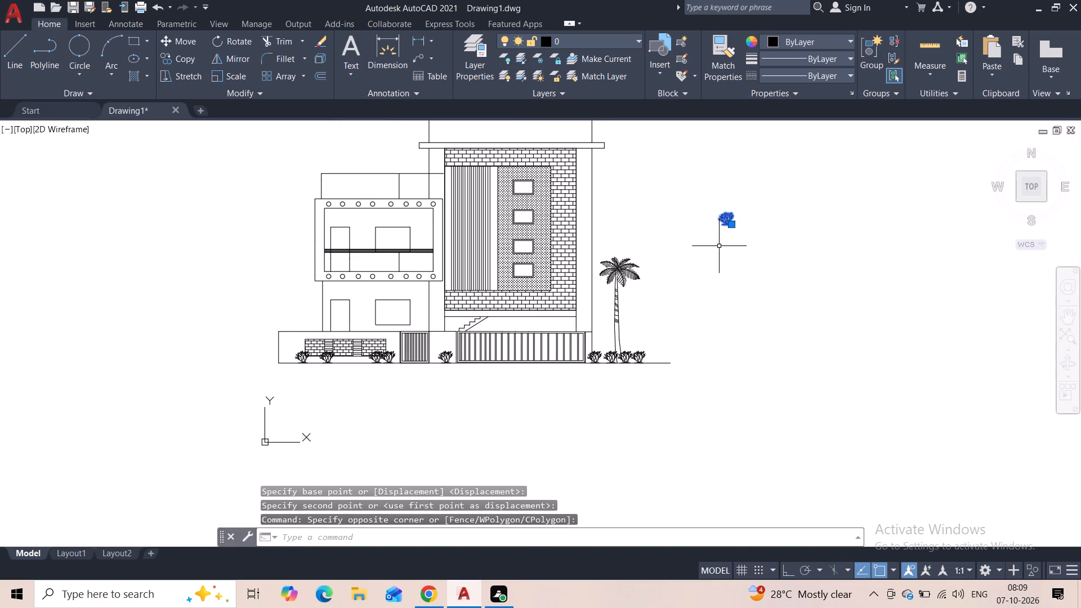
pyautogui.press('Delete')
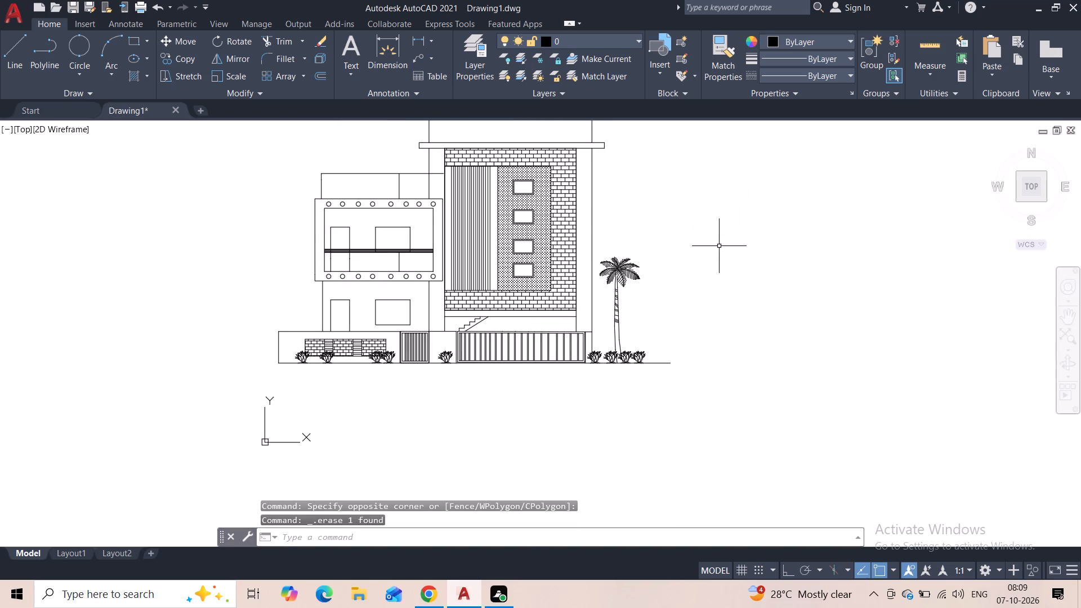
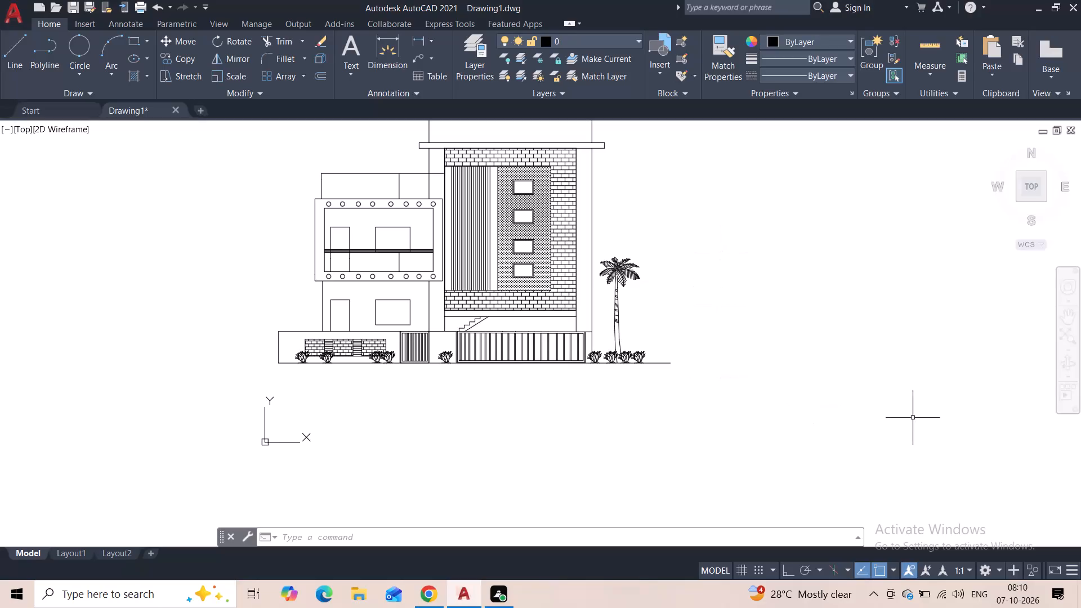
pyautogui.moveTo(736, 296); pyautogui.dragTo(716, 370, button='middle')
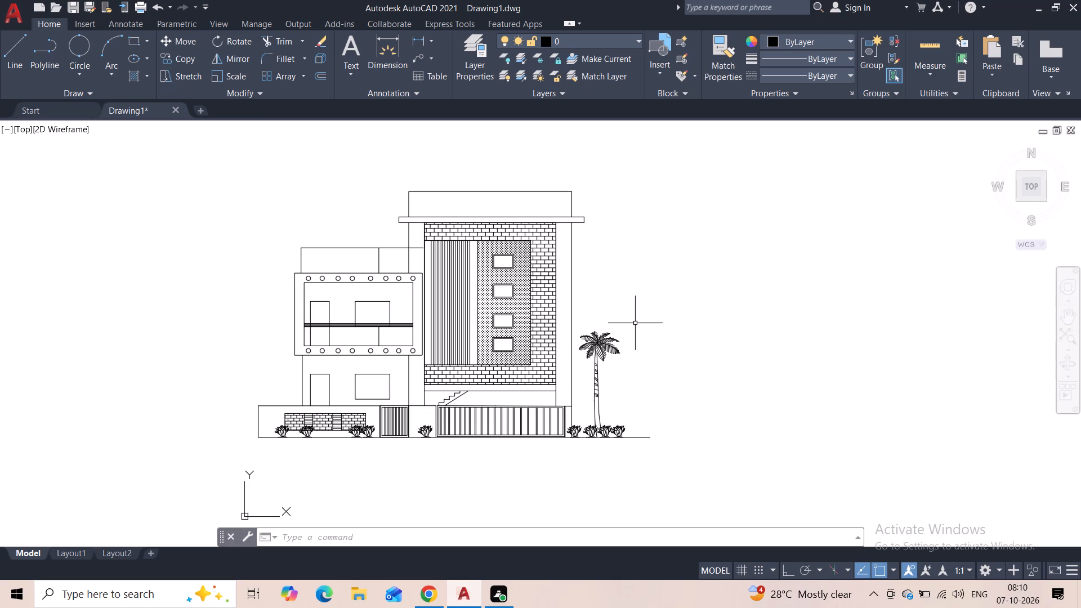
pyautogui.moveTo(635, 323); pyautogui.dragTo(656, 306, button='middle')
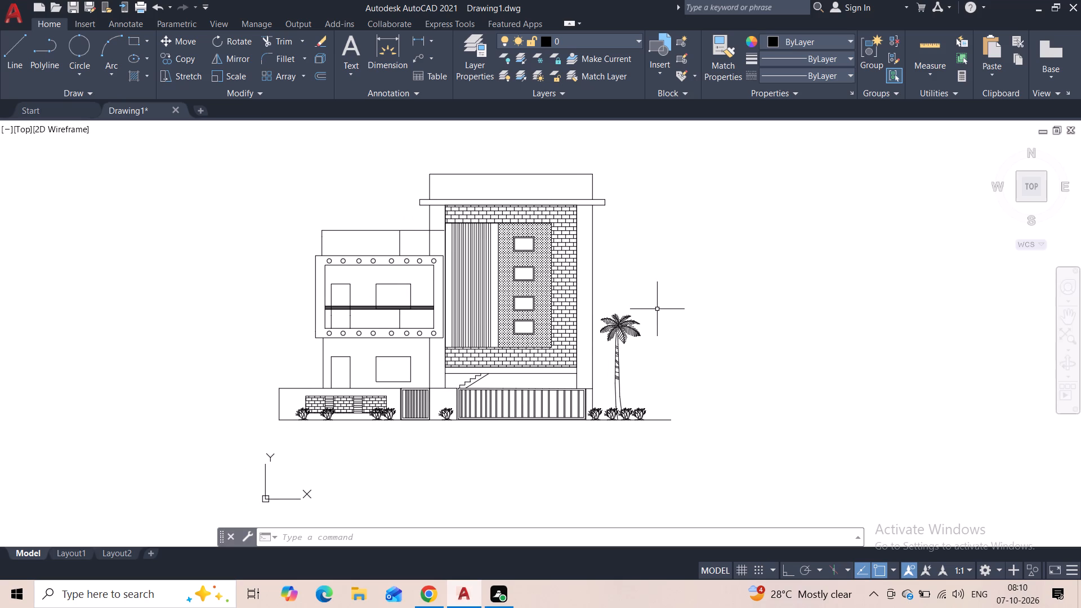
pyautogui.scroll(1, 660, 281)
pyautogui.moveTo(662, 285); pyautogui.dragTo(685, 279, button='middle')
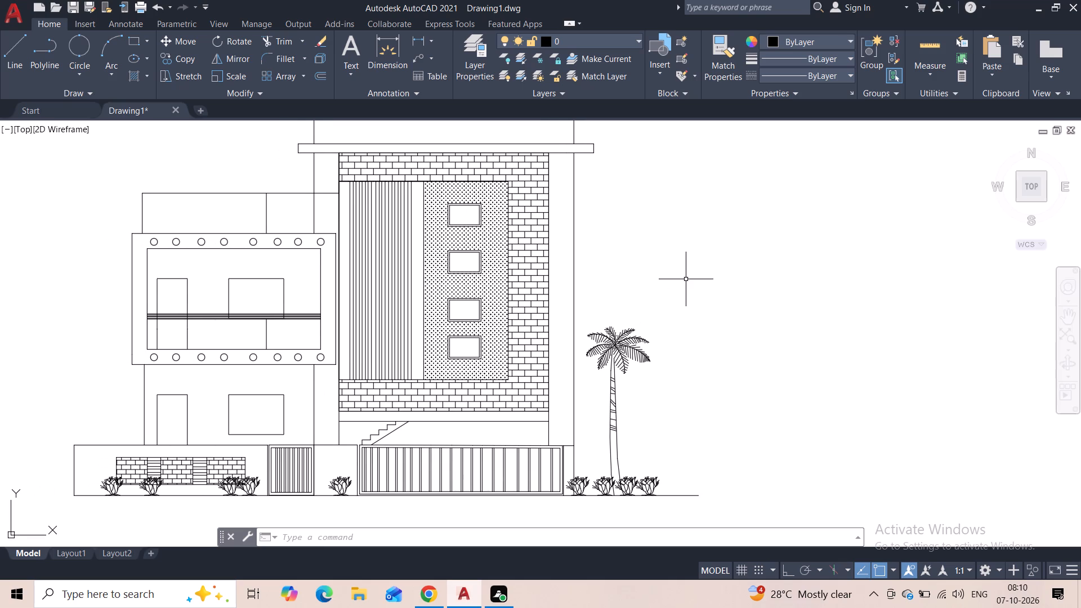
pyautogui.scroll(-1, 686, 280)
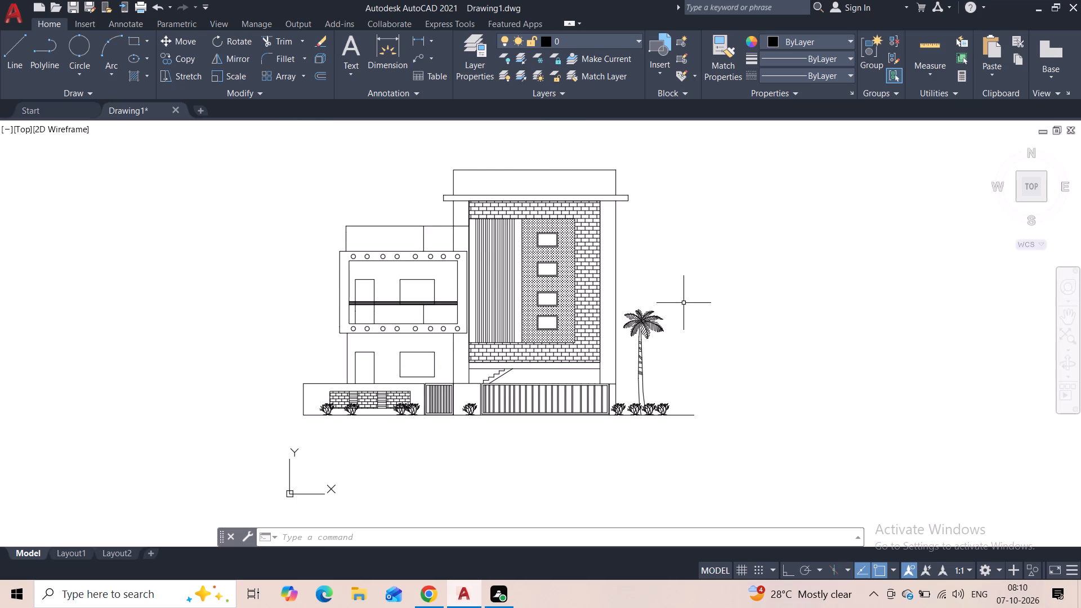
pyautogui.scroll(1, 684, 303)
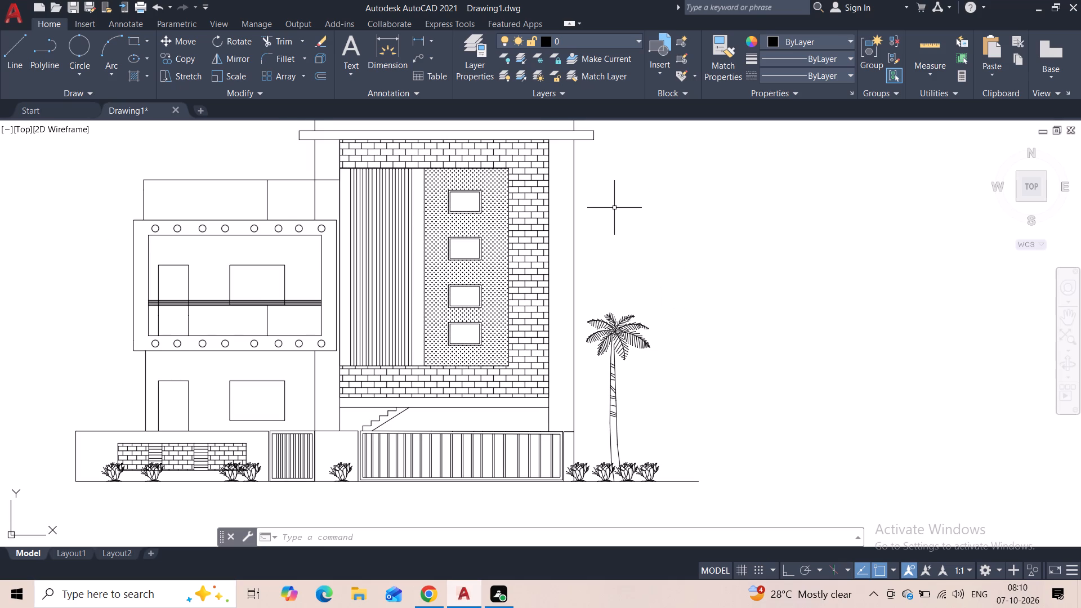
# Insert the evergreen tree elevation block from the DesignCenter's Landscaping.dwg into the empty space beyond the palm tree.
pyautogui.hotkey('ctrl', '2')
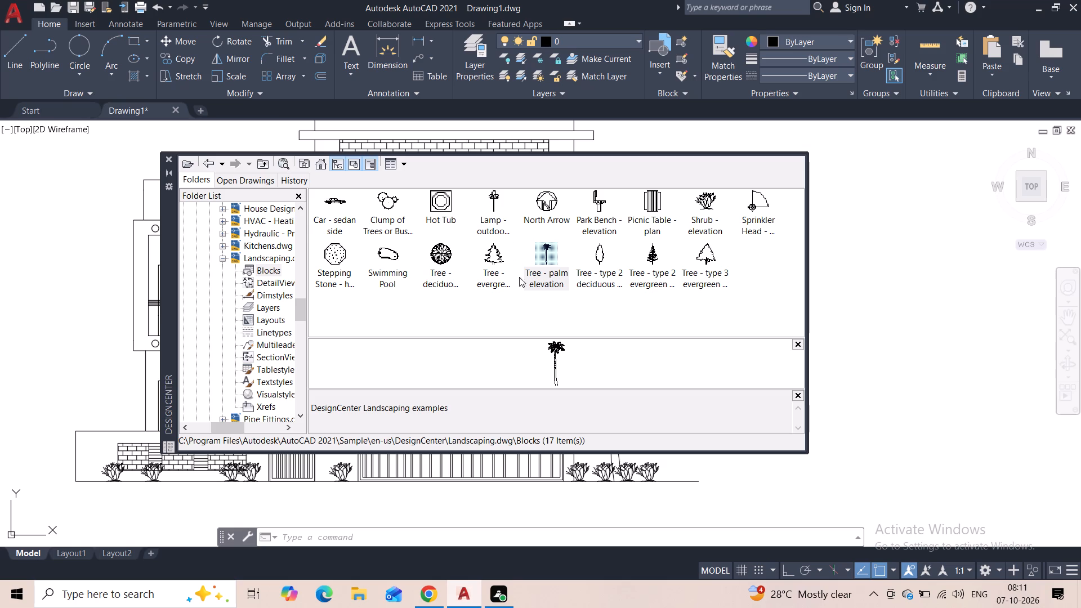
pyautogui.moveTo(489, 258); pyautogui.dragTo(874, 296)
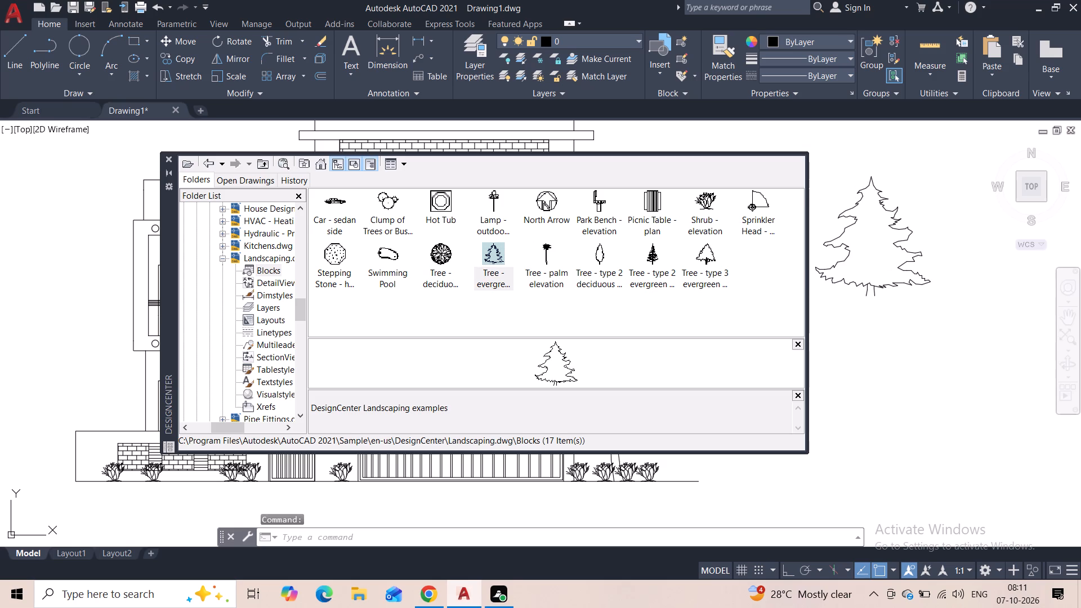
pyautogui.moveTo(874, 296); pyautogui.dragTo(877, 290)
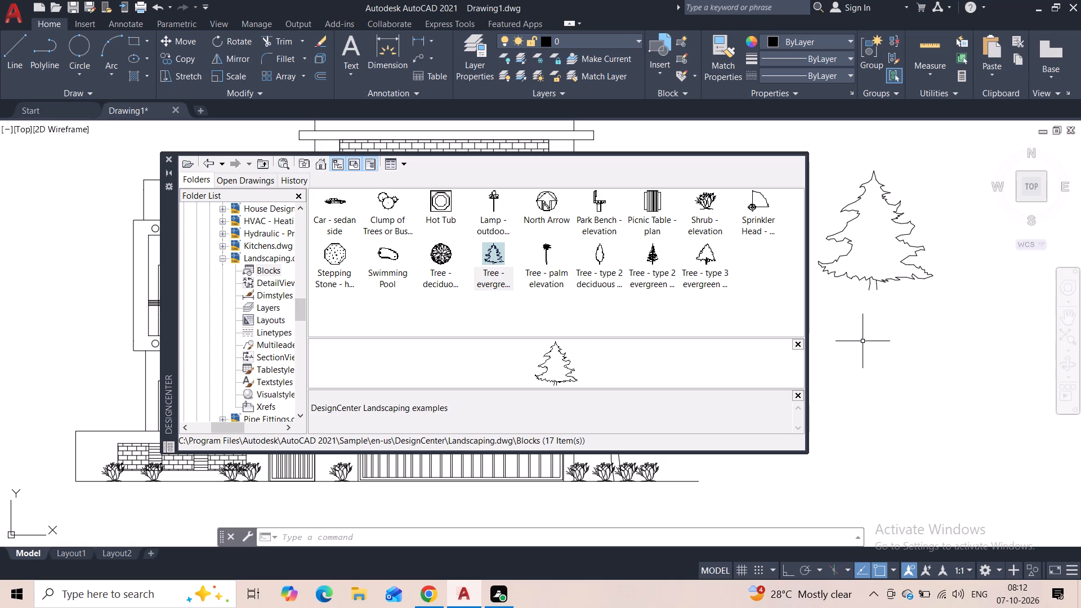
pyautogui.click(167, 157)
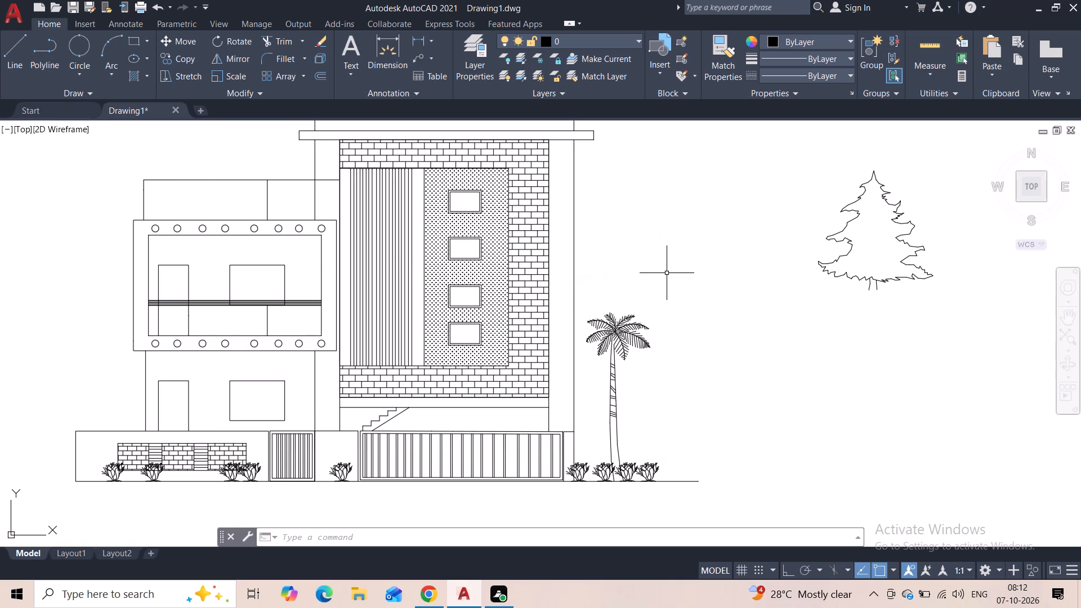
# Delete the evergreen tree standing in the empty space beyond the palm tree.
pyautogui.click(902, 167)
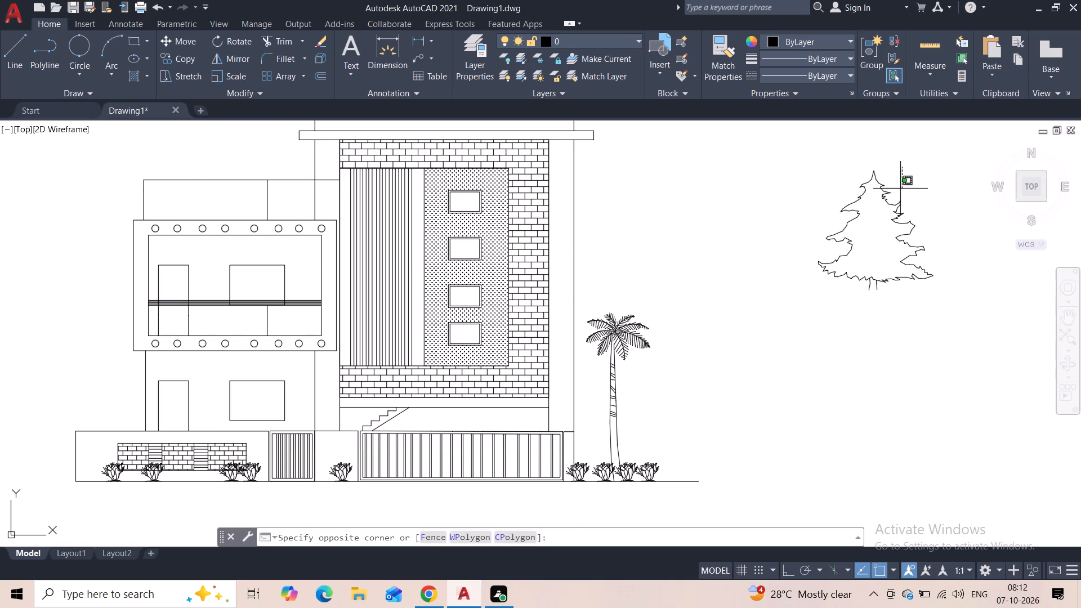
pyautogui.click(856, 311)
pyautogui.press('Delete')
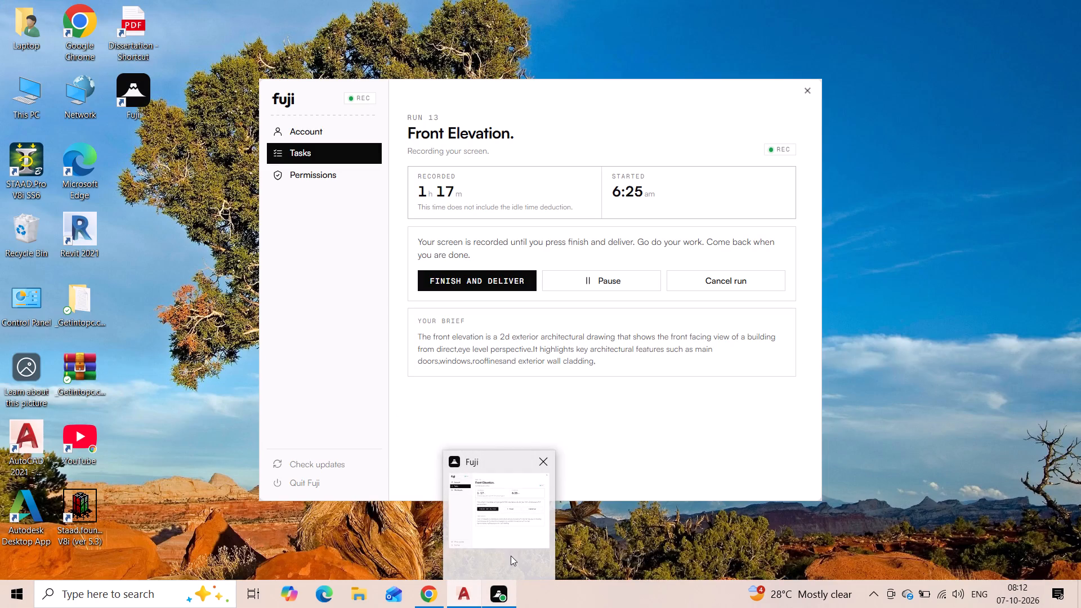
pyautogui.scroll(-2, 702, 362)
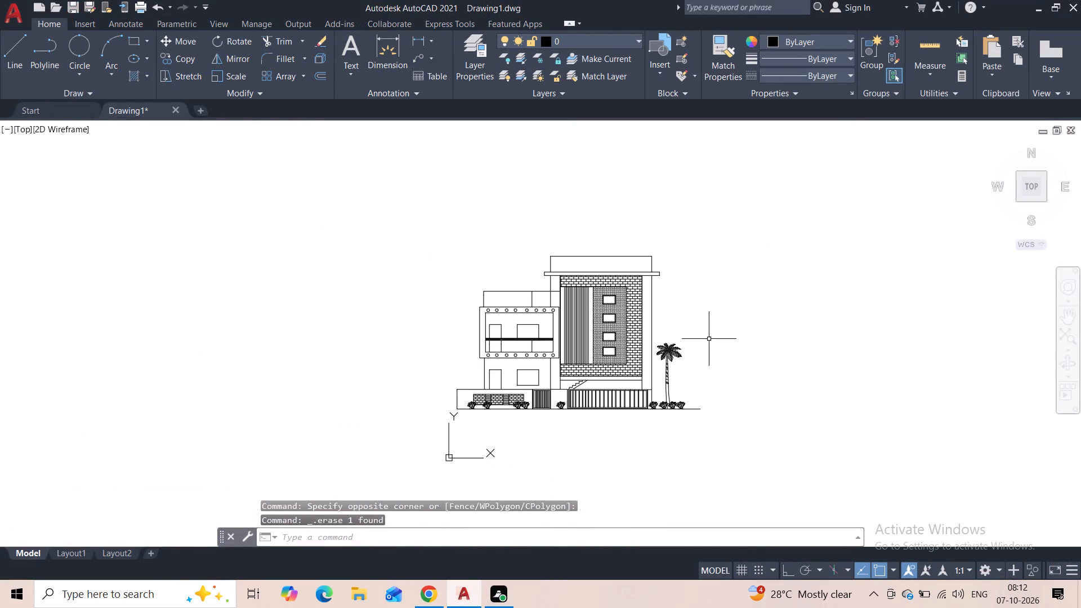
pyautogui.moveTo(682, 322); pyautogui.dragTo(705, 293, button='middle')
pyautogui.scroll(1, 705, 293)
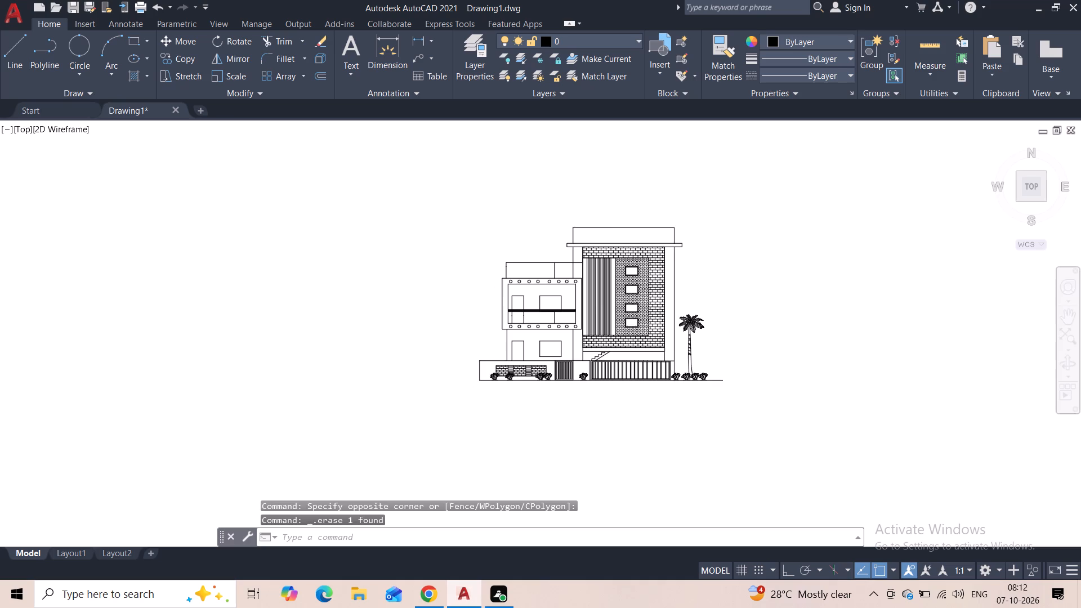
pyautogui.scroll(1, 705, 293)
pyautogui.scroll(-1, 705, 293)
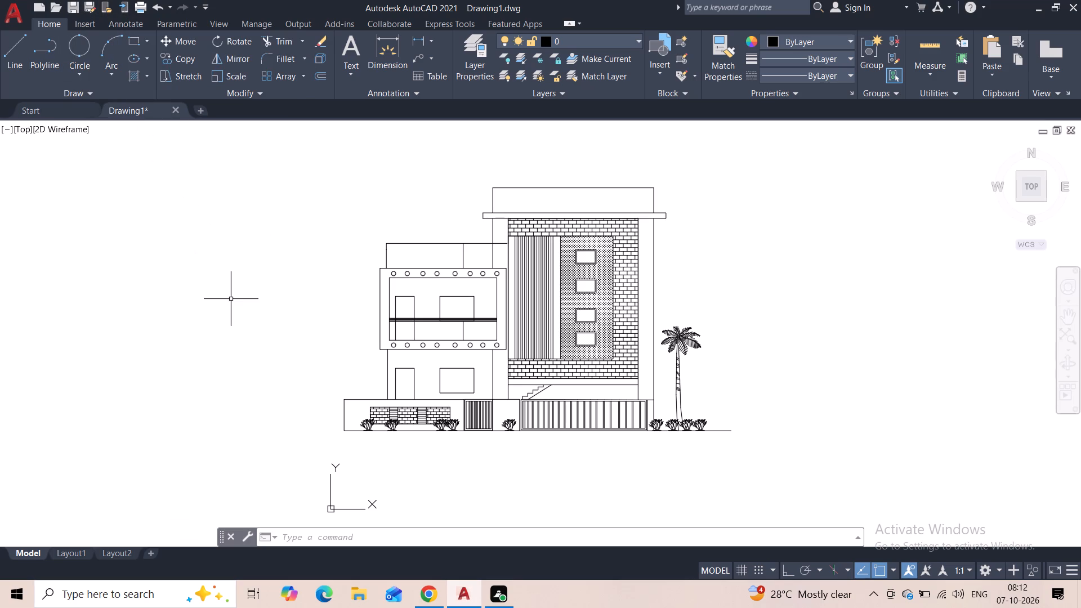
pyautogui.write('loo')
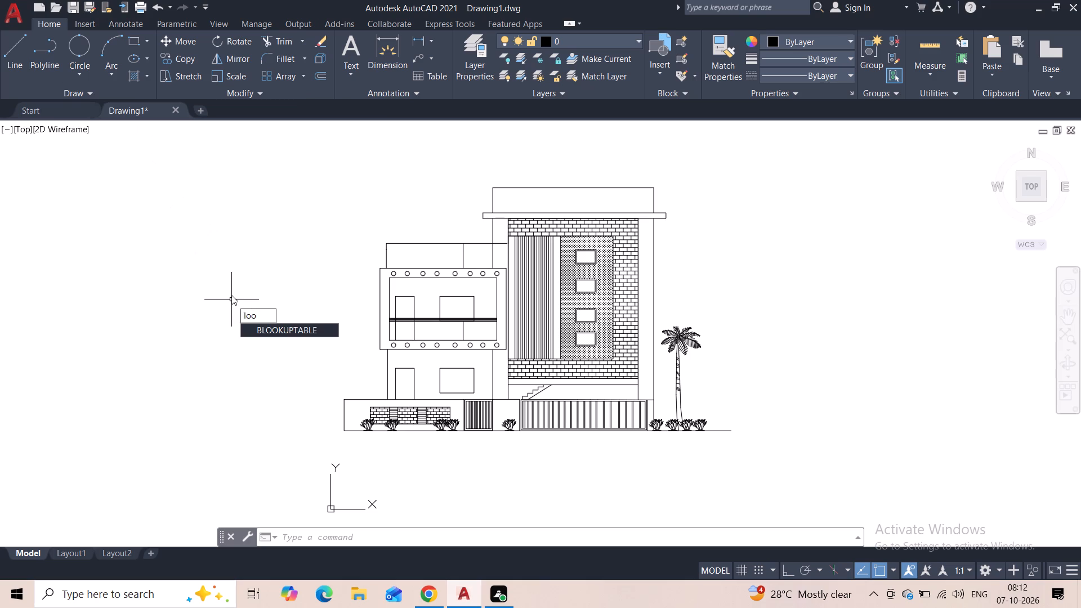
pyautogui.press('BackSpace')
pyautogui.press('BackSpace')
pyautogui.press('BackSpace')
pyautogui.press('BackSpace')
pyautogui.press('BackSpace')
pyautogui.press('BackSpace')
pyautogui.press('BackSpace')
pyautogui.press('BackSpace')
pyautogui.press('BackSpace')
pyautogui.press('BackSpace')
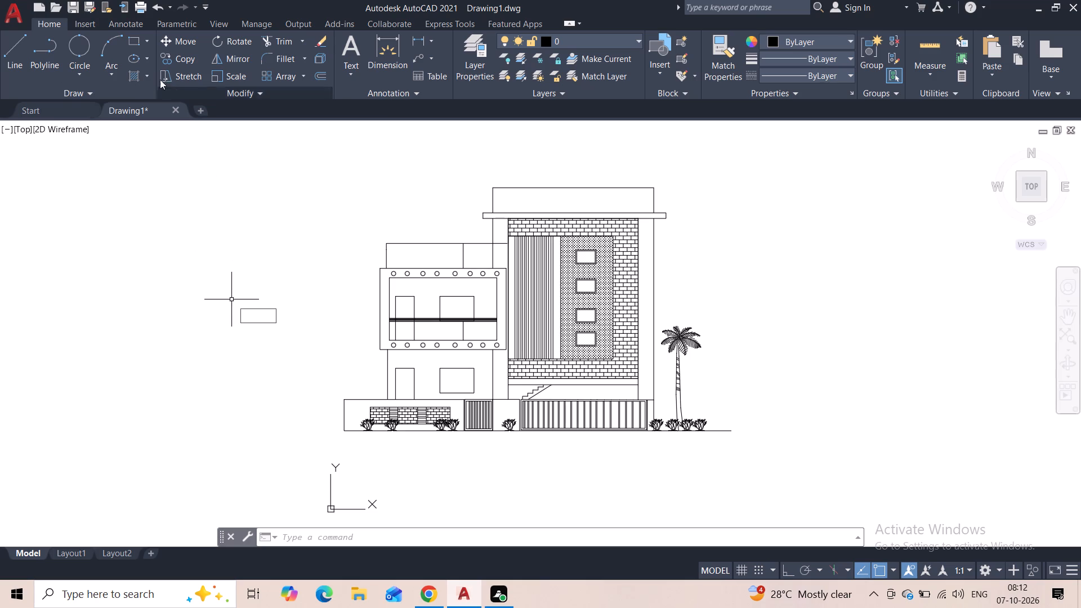
# Save the drawing as Drawing11 in the ortho folder inside Documents.
pyautogui.click(95, 8)
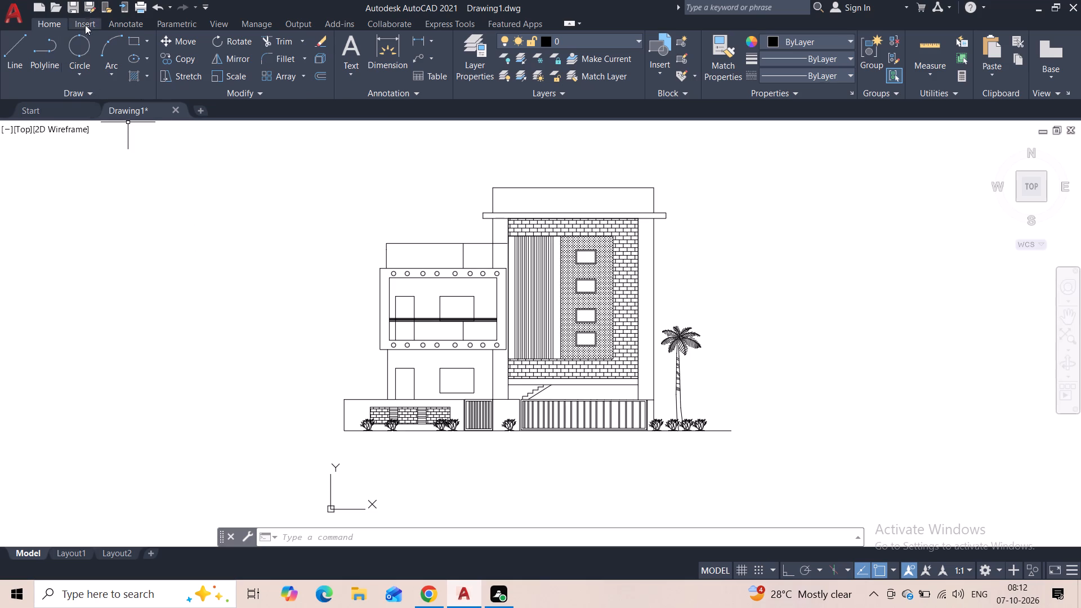
pyautogui.click(89, 6)
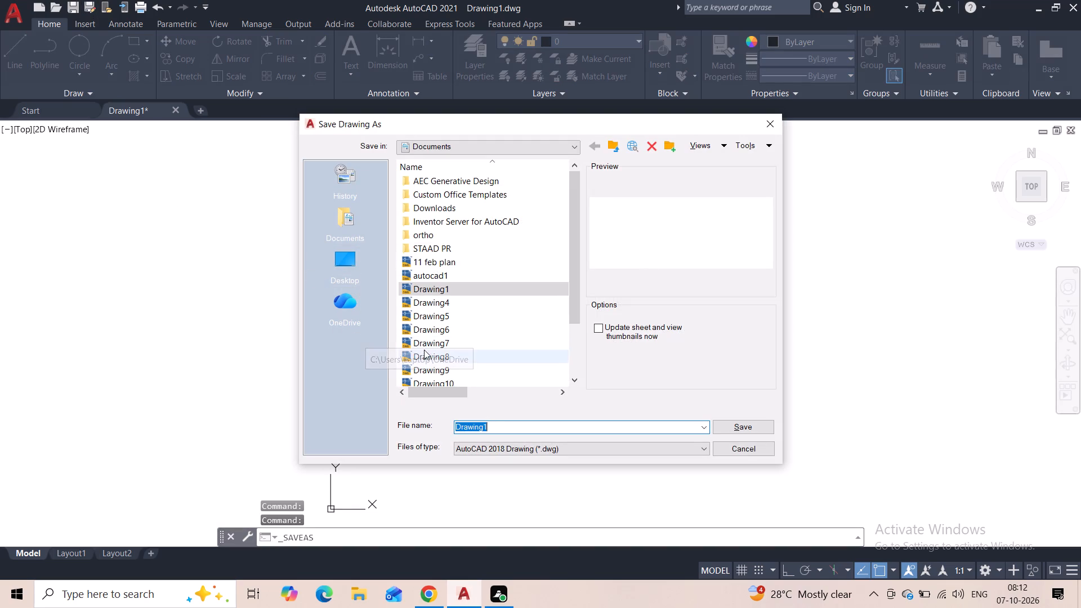
pyautogui.click(428, 236)
pyautogui.doubleClick(428, 236)
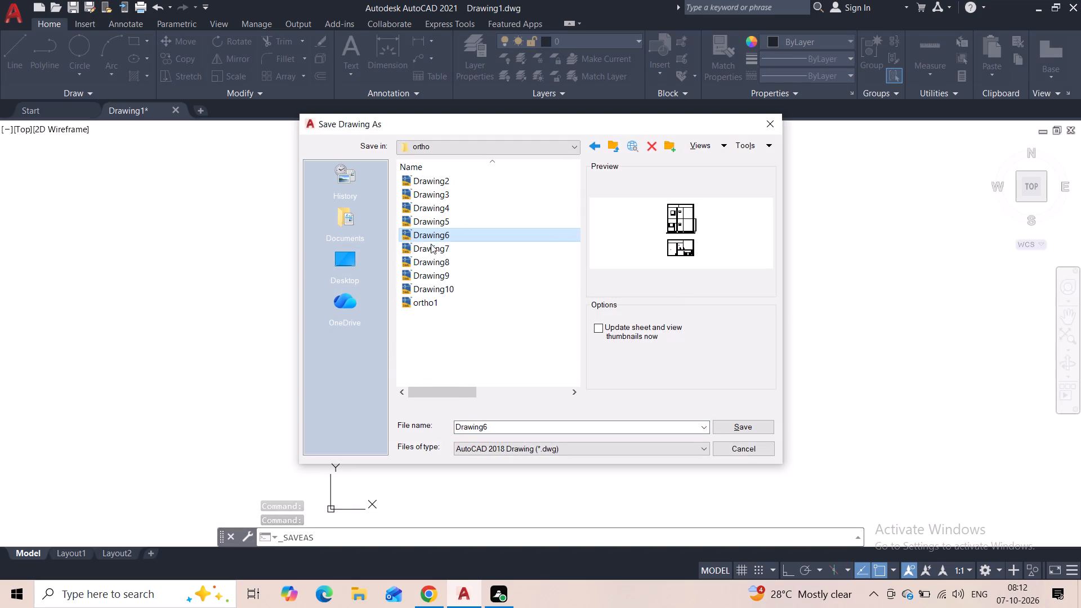
pyautogui.click(498, 424)
pyautogui.click(498, 424)
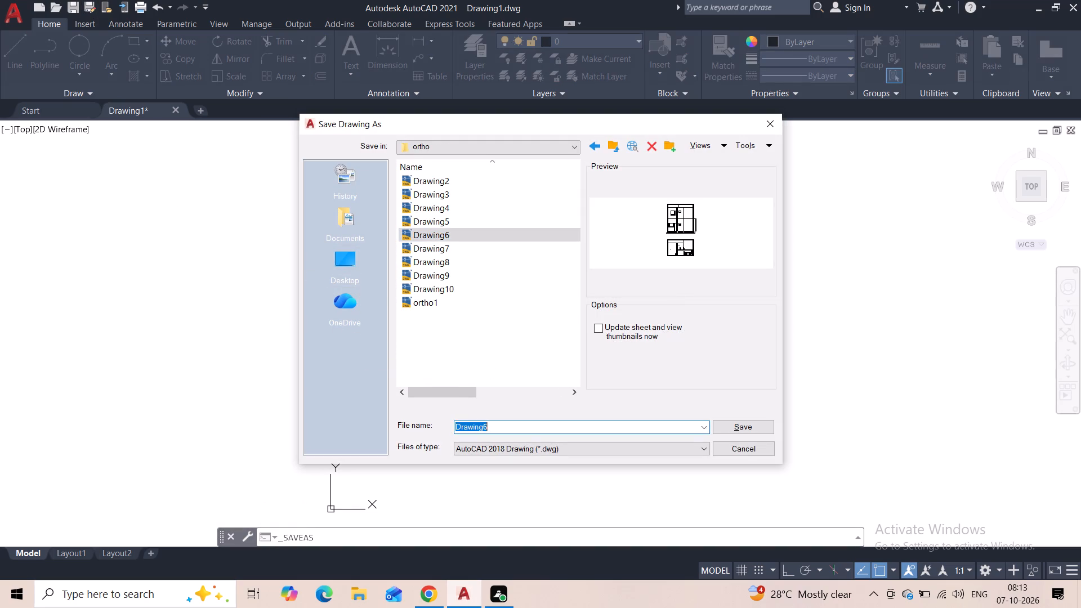
pyautogui.click(498, 424)
pyautogui.press('BackSpace')
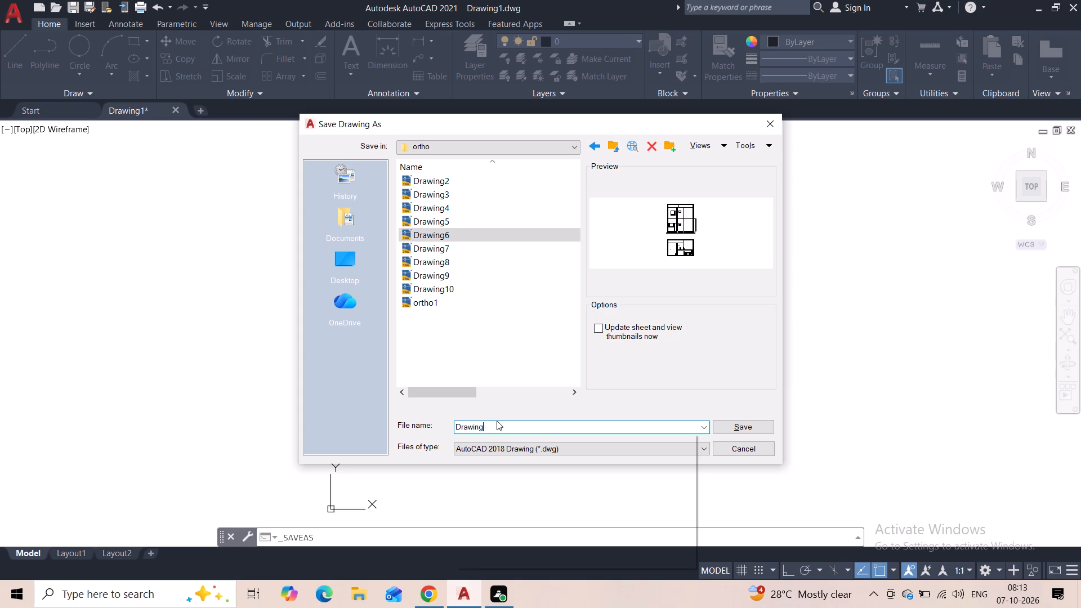
pyautogui.write('11')
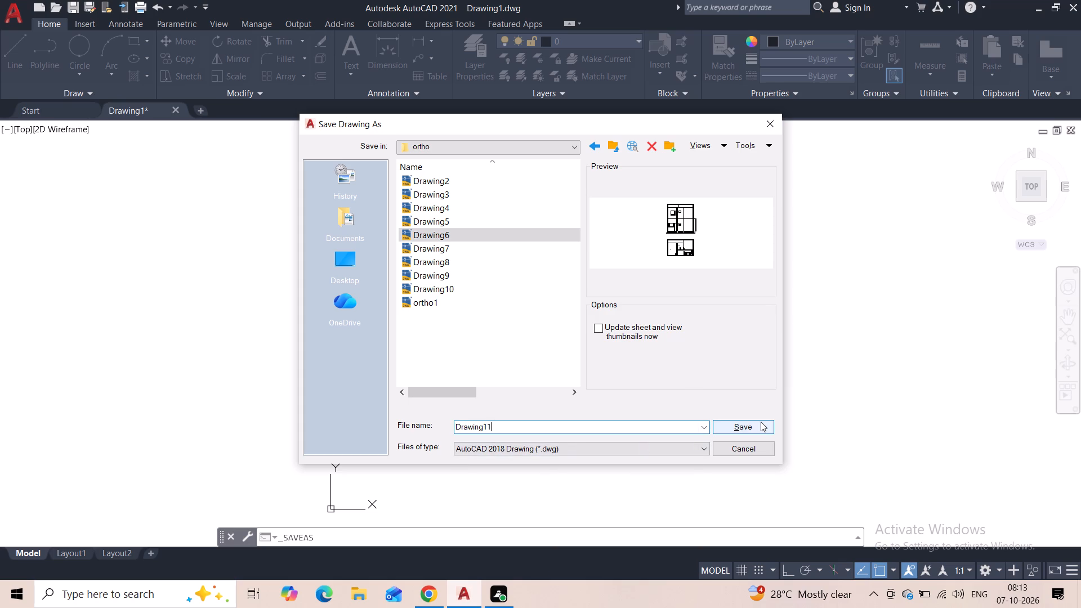
pyautogui.click(761, 422)
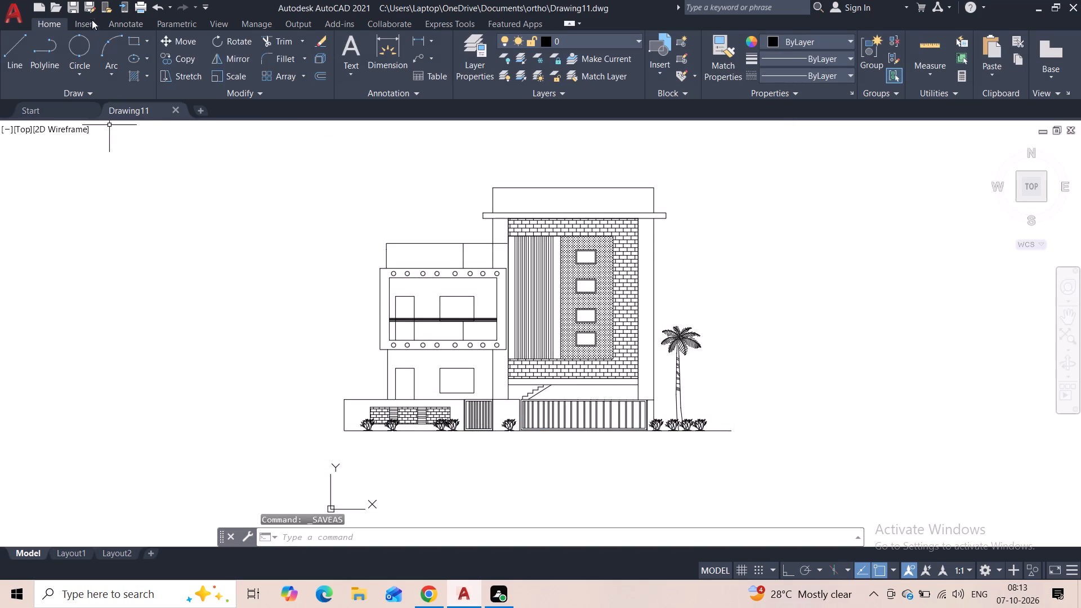
pyautogui.click(91, 7)
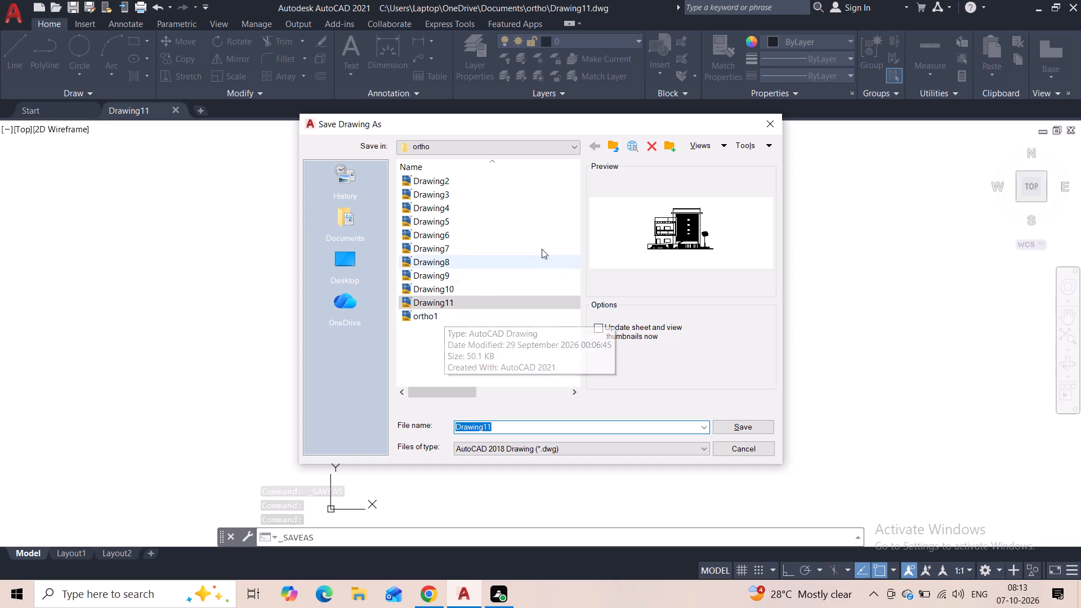
pyautogui.click(766, 127)
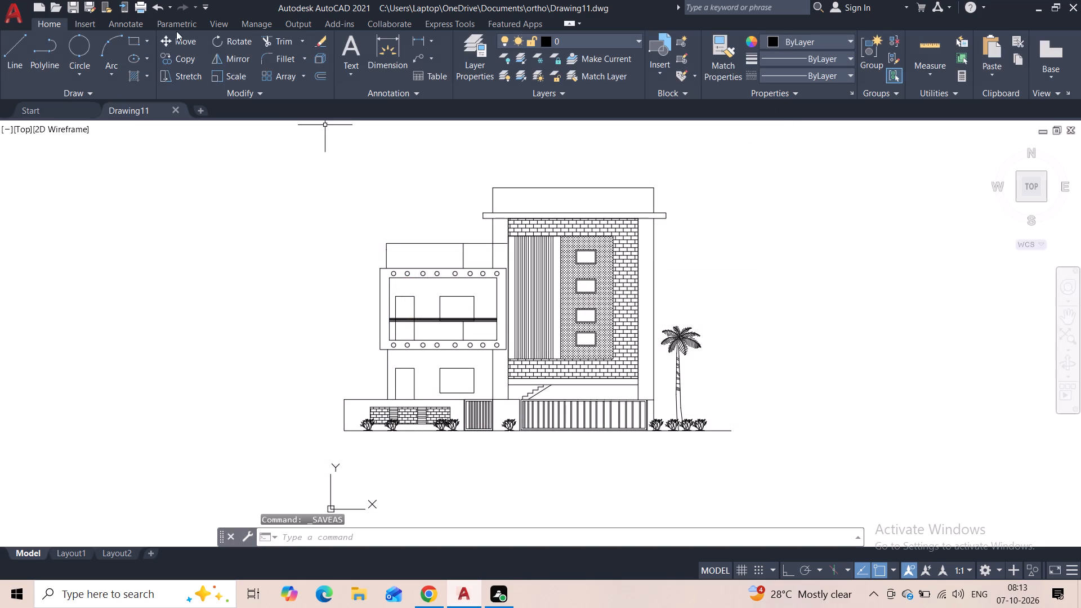
# Set up the plot with the <Previous plot> page setup and a window enclosing the whole house elevation and palm tree.
pyautogui.click(137, 8)
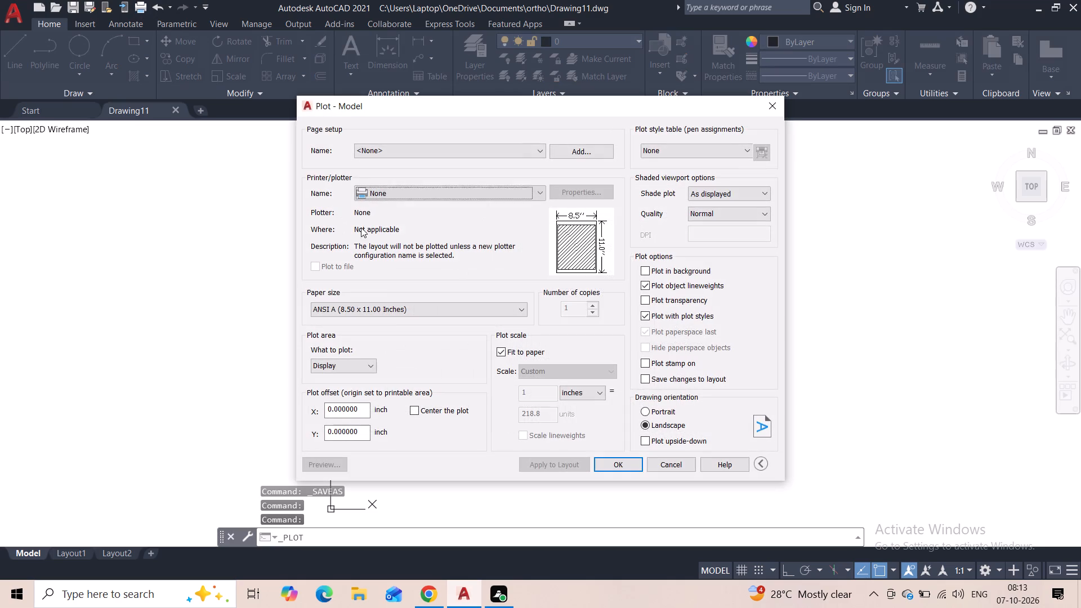
pyautogui.click(399, 147)
pyautogui.click(400, 174)
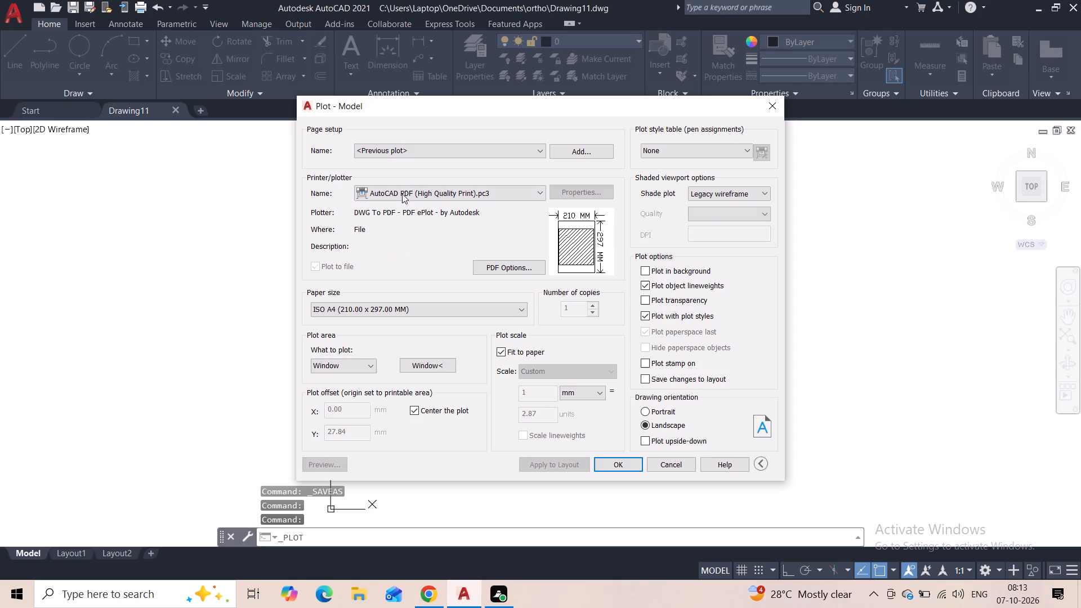
pyautogui.click(424, 364)
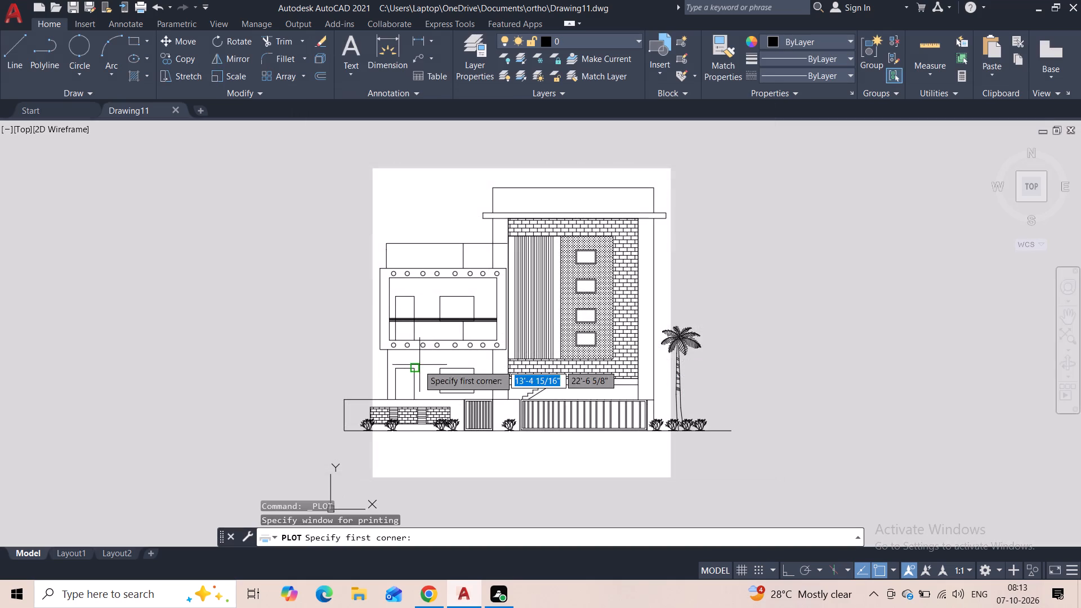
pyautogui.click(737, 153)
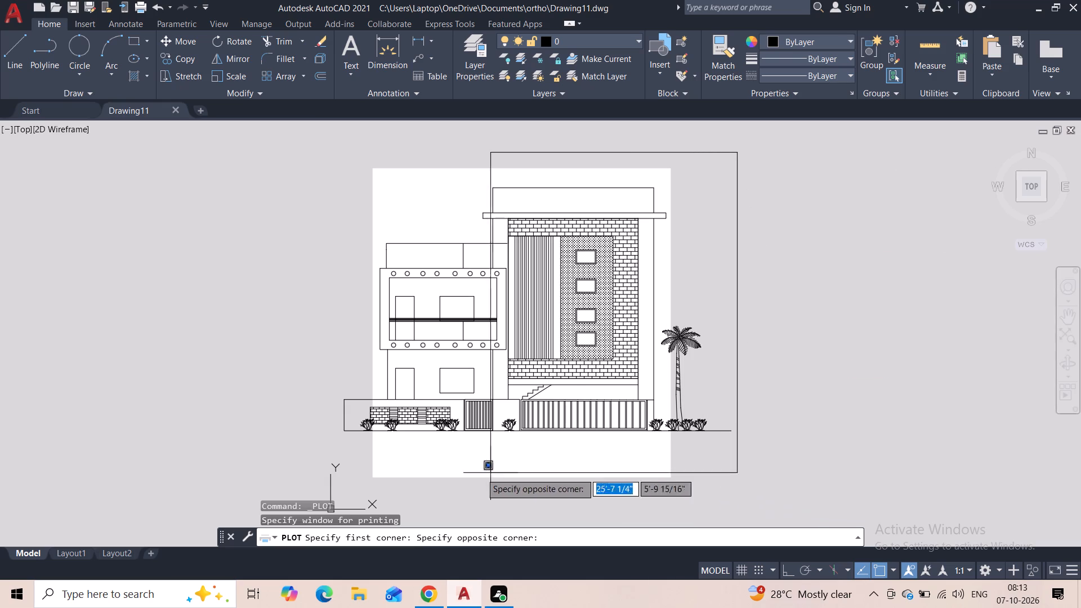
pyautogui.click(328, 485)
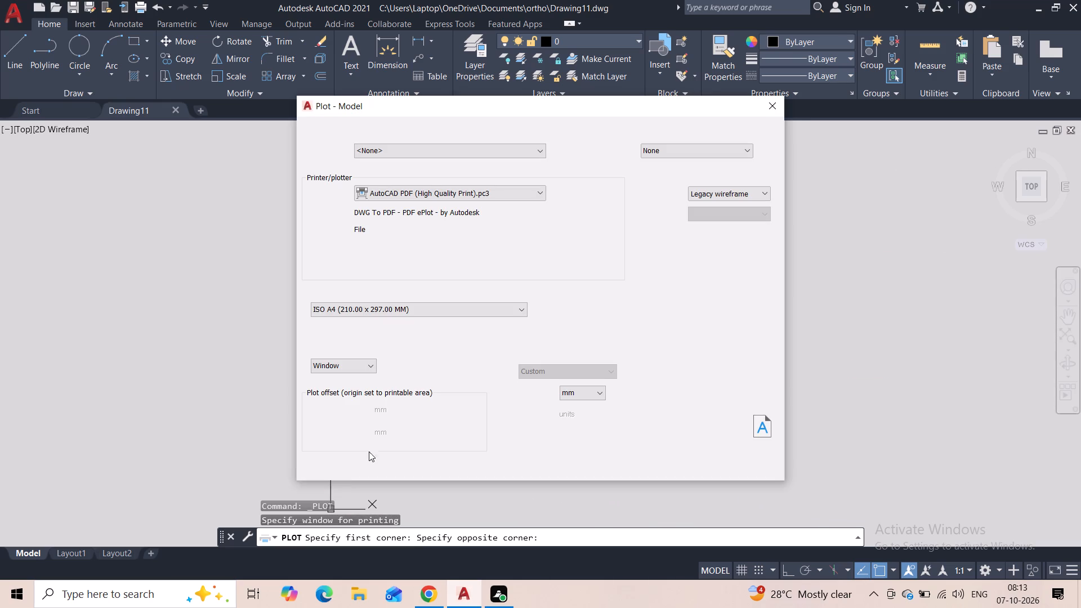
# Preview the plot to check how the elevation sits on the sheet.
pyautogui.click(337, 463)
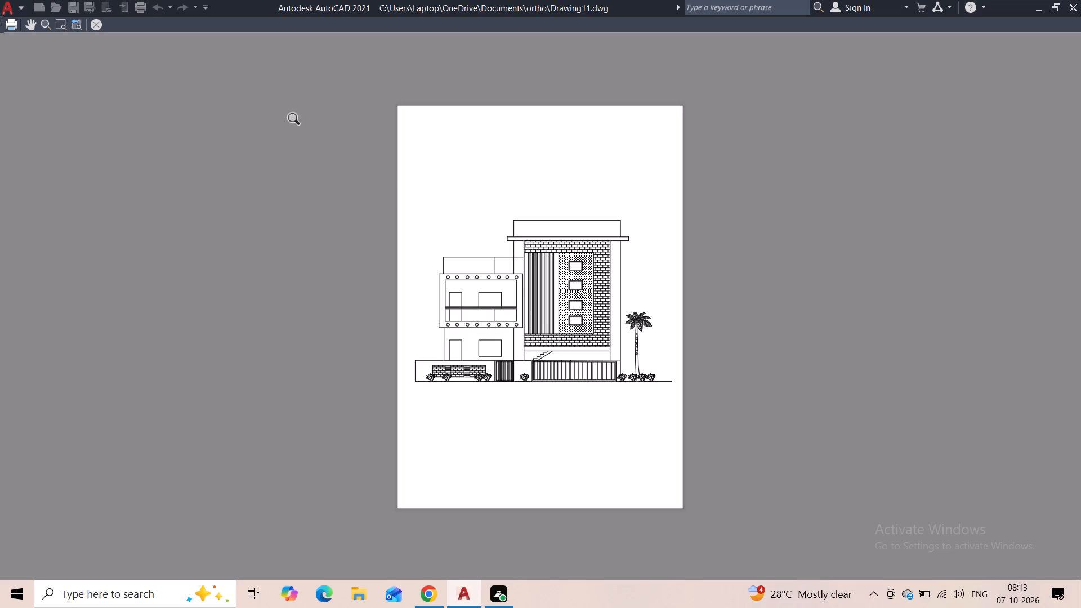
pyautogui.click(101, 28)
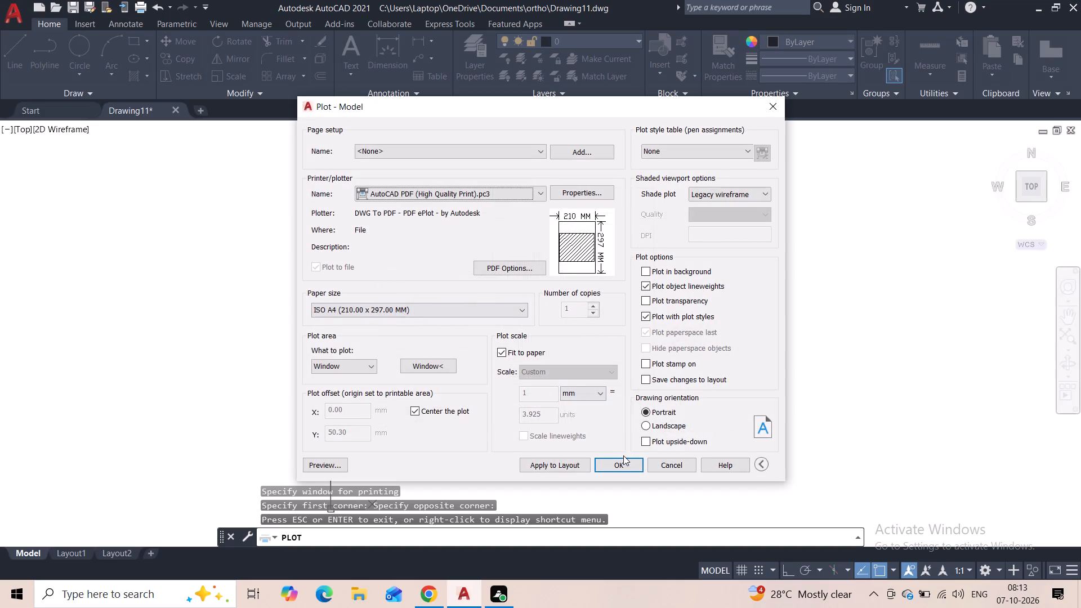
# Plot the elevation to Drawing11-Model.pdf in the ortho folder, and close the PDF opened in Edge.
pyautogui.click(618, 463)
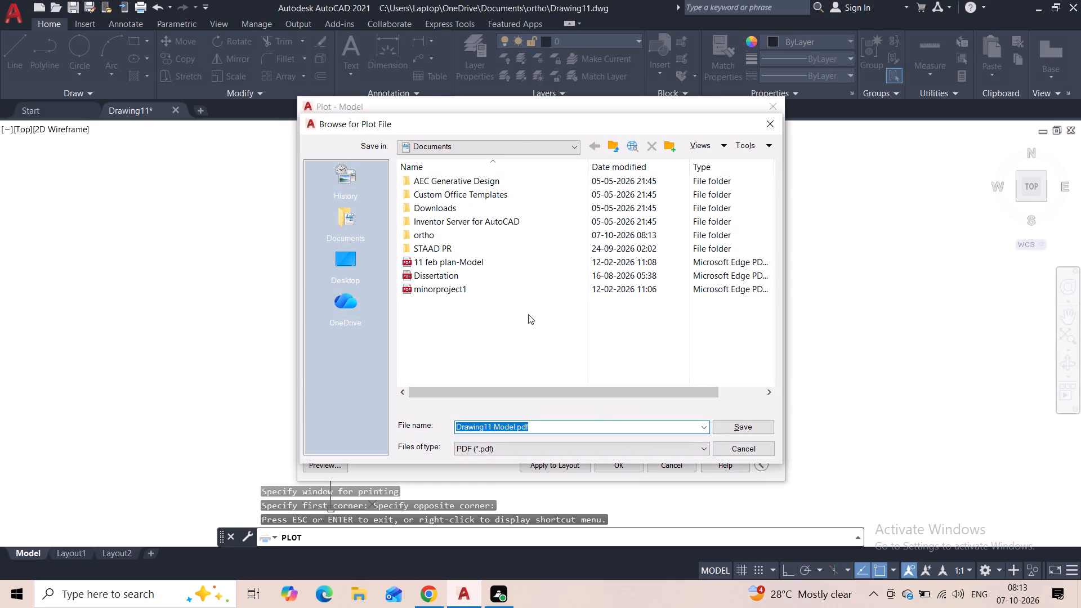
pyautogui.click(470, 236)
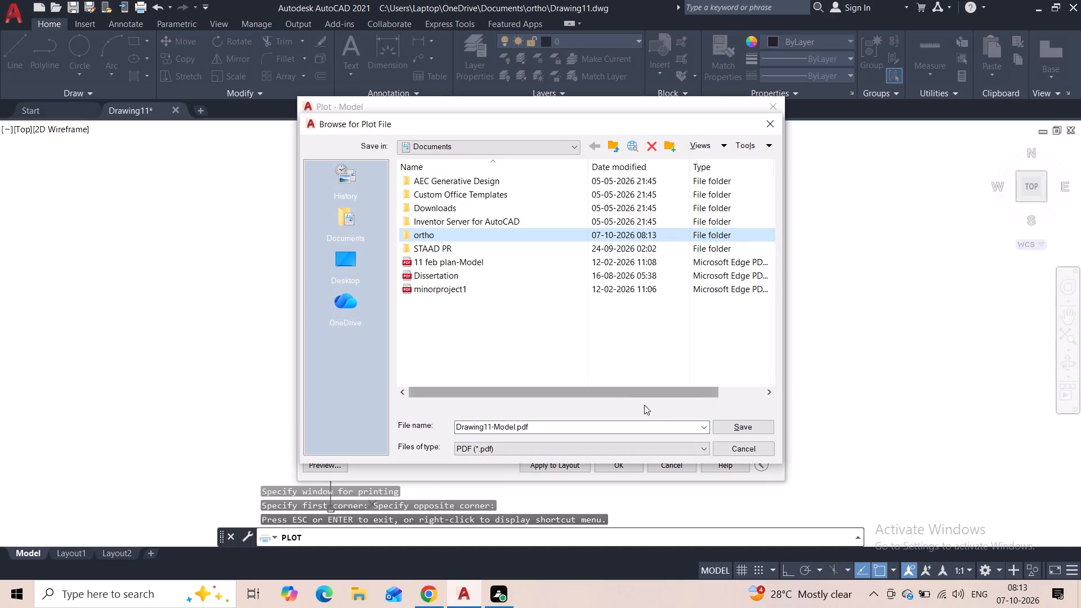
pyautogui.click(725, 435)
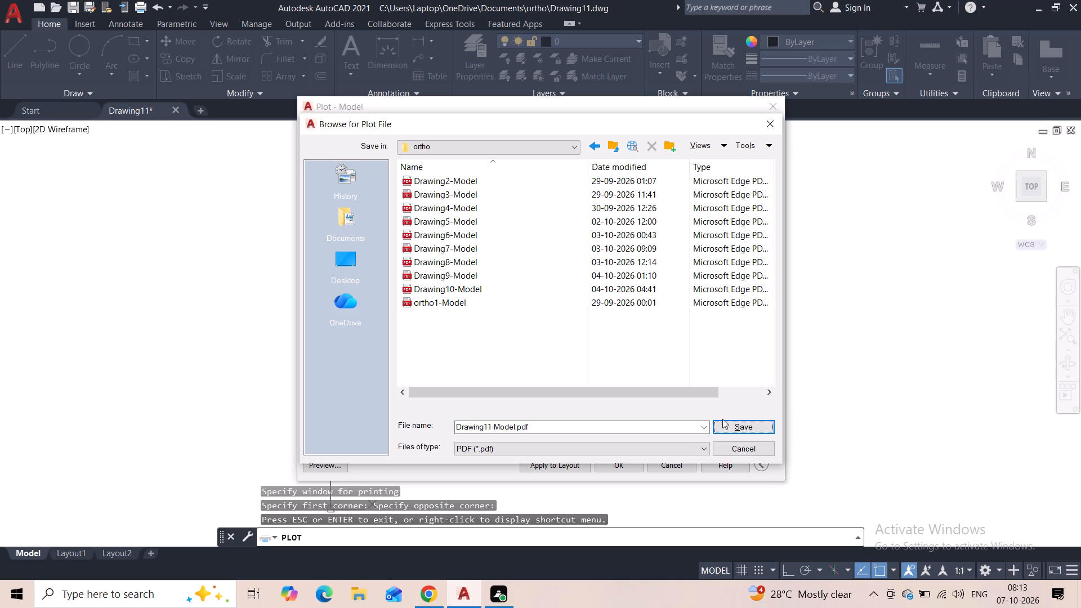
pyautogui.click(745, 423)
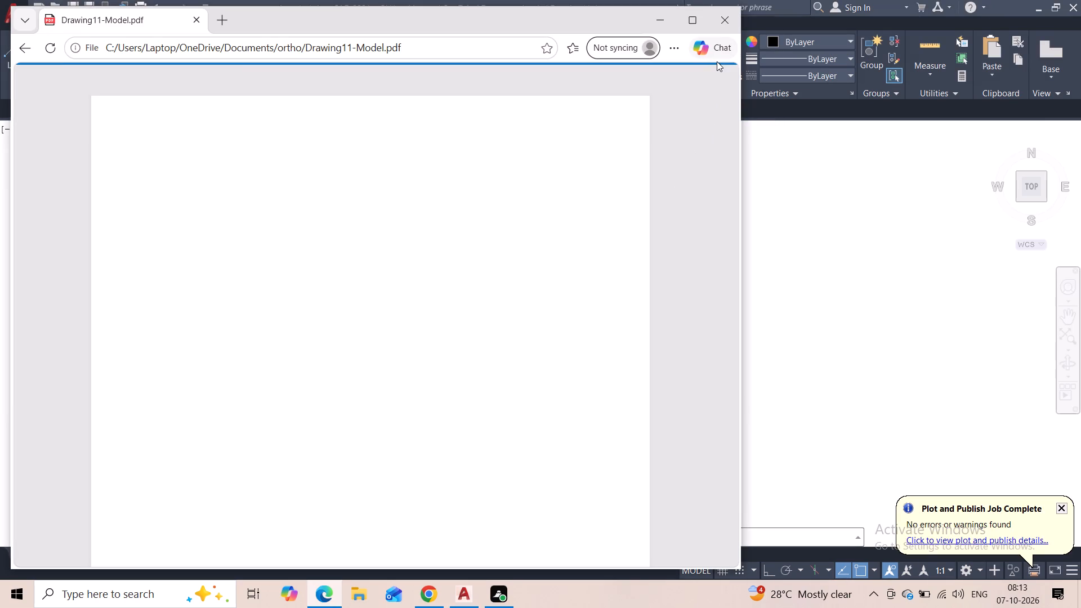
pyautogui.click(716, 19)
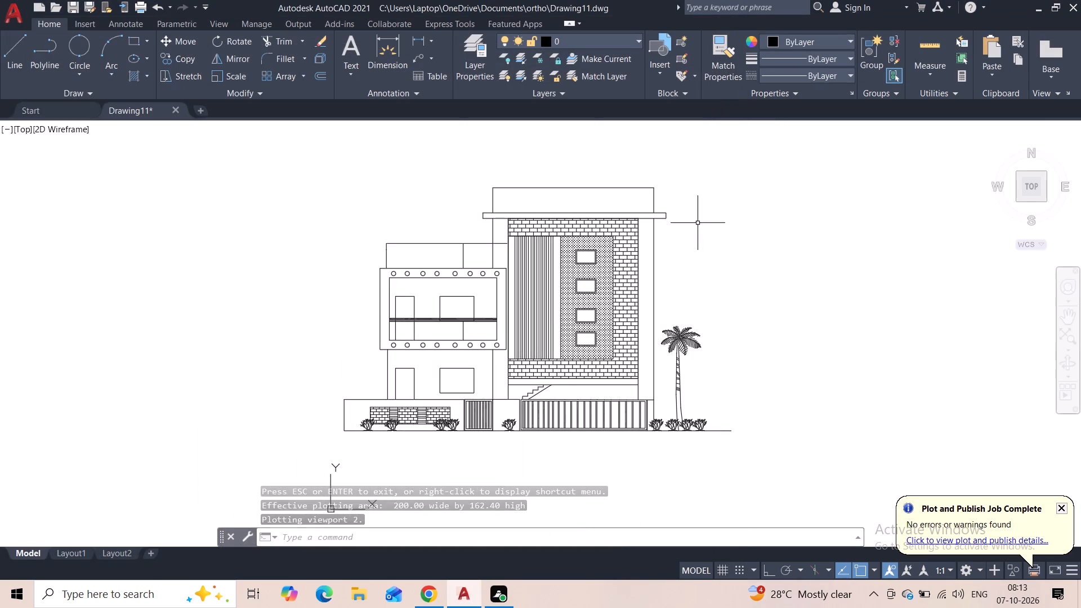
# Run the LOGFILEOFF command to turn off the log file.
pyautogui.press('l')
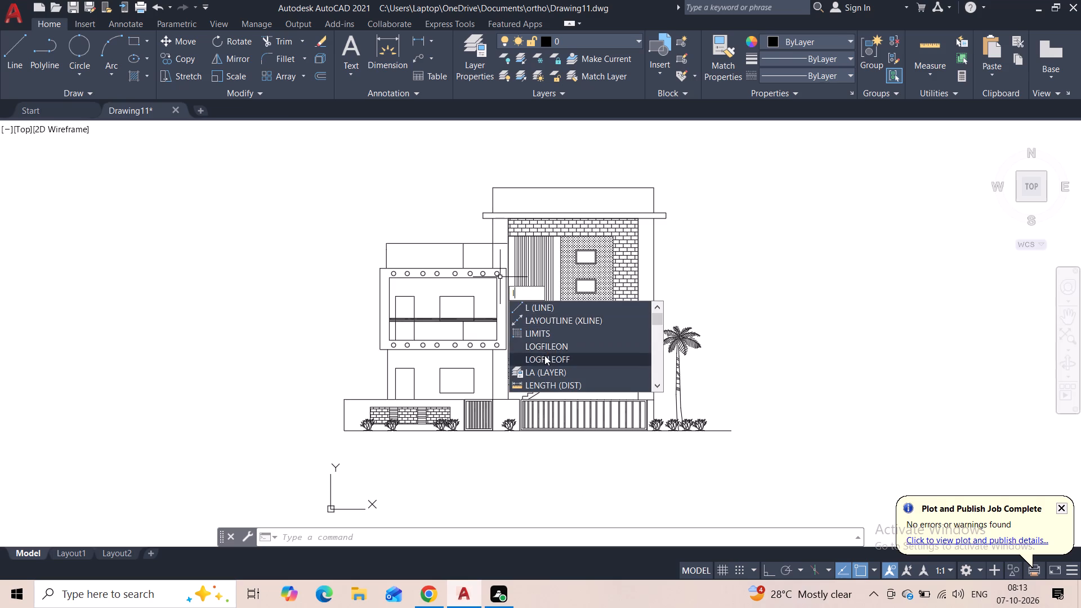
pyautogui.click(544, 357)
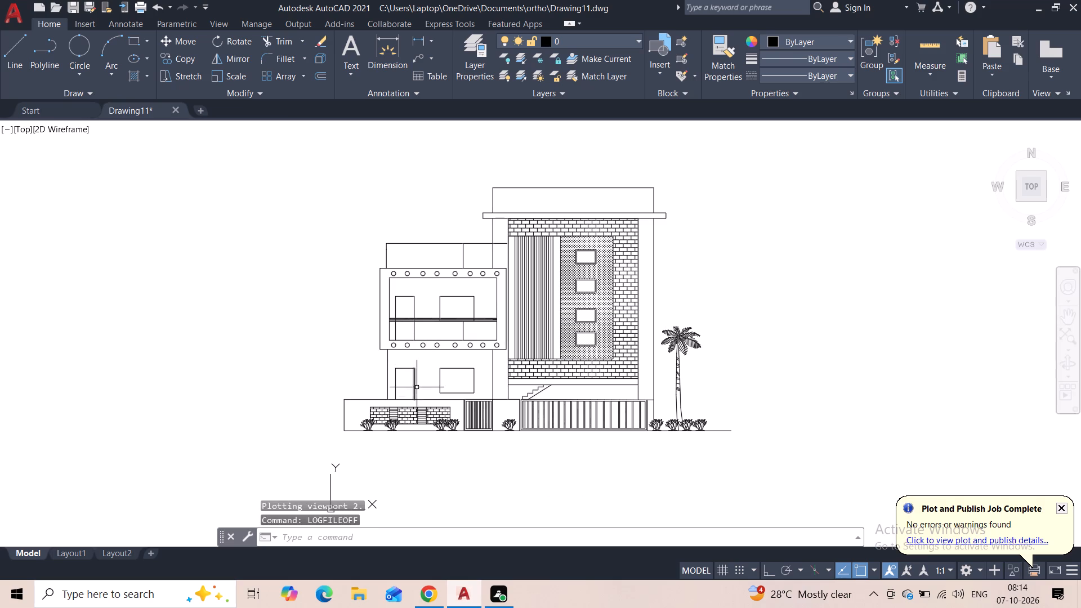